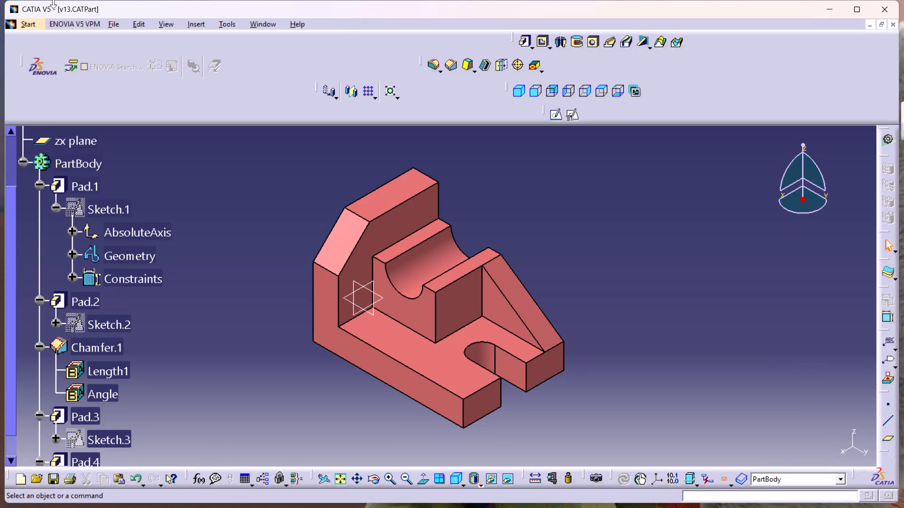
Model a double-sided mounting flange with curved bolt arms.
Create a new part in the Part Design workbench.
click(28, 24)
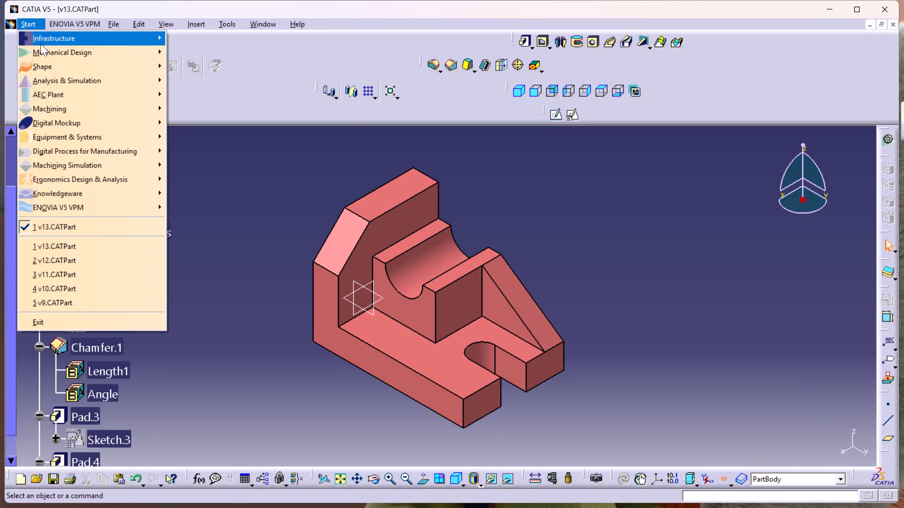
click(40, 49)
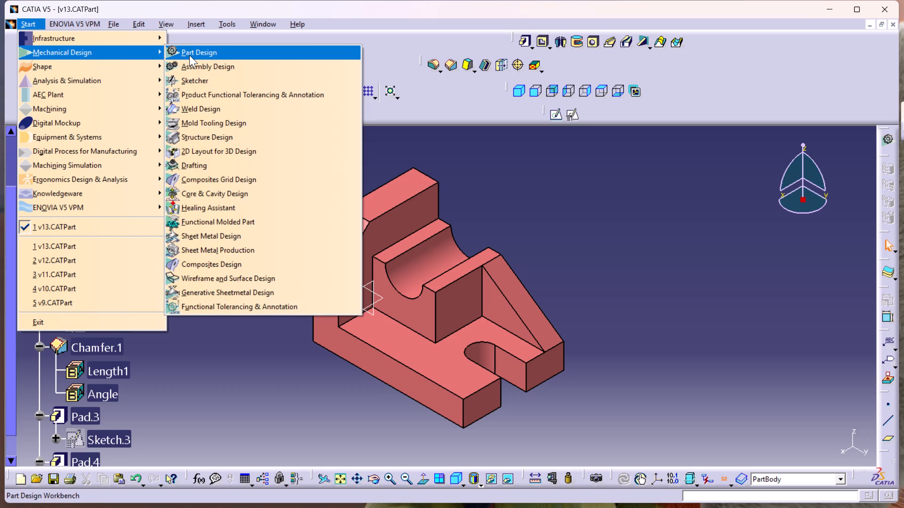
click(189, 55)
click(799, 450)
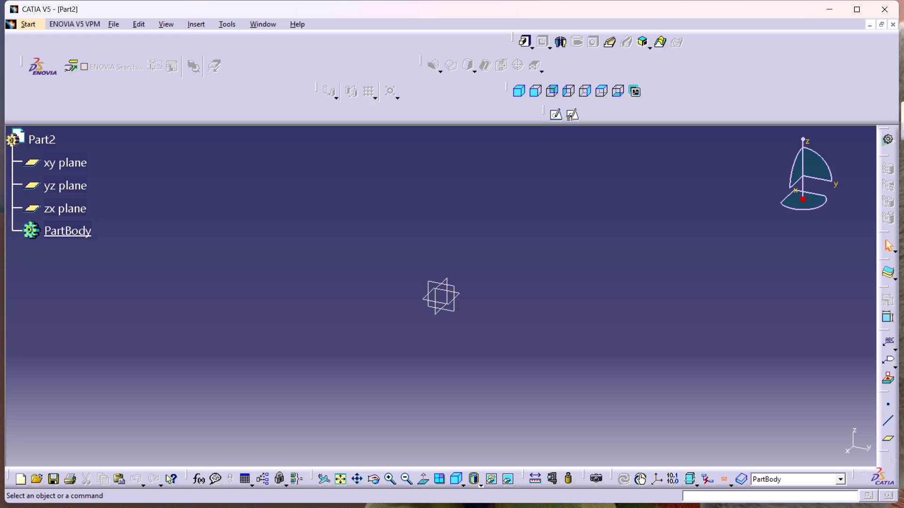
On a positioned sketch on the yz plane, draw two origin-centred circles about 100 mm and 73 mm in diameter.
click(452, 307)
click(574, 114)
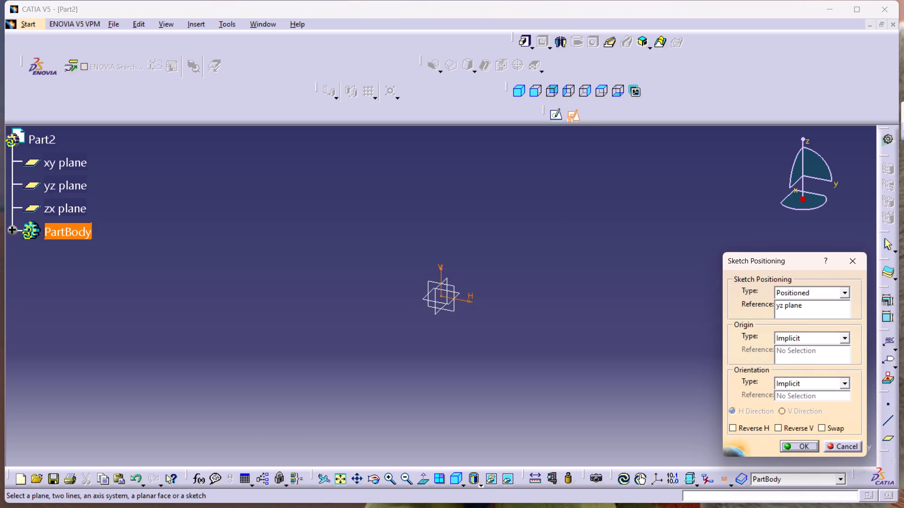
click(806, 445)
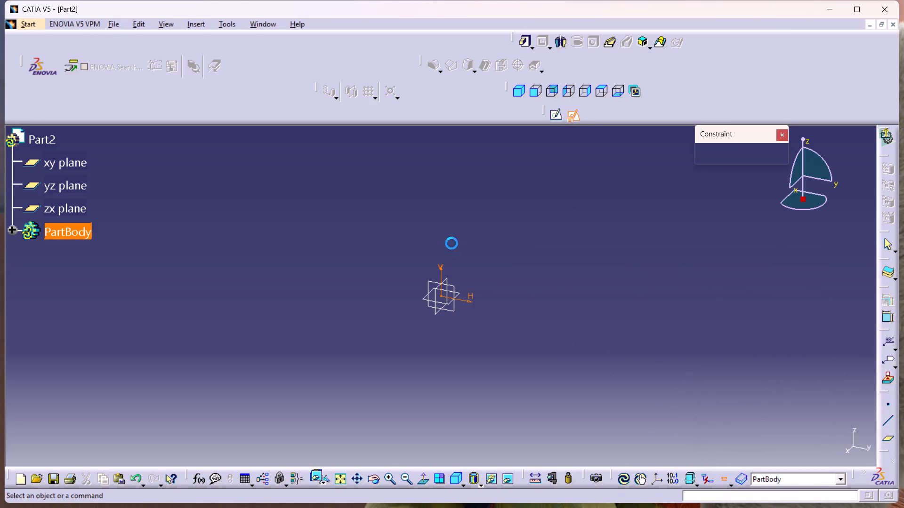
double_click(612, 95)
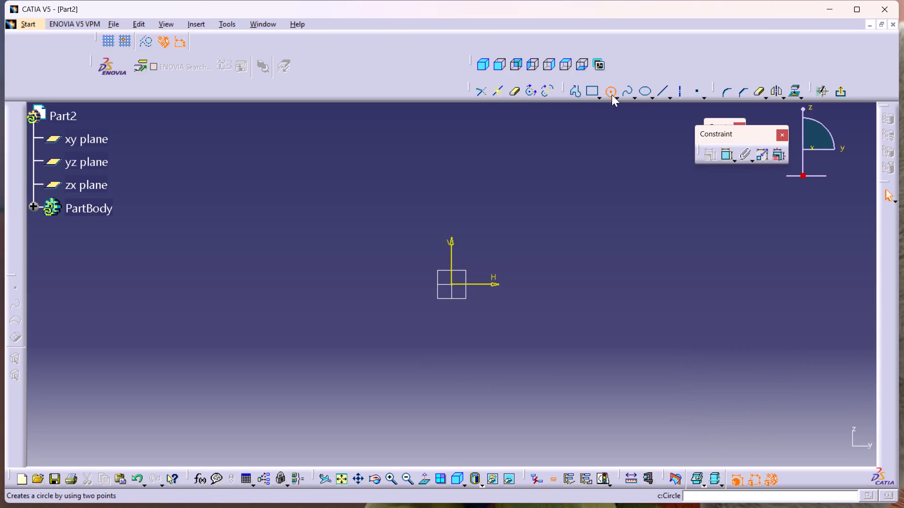
click(449, 283)
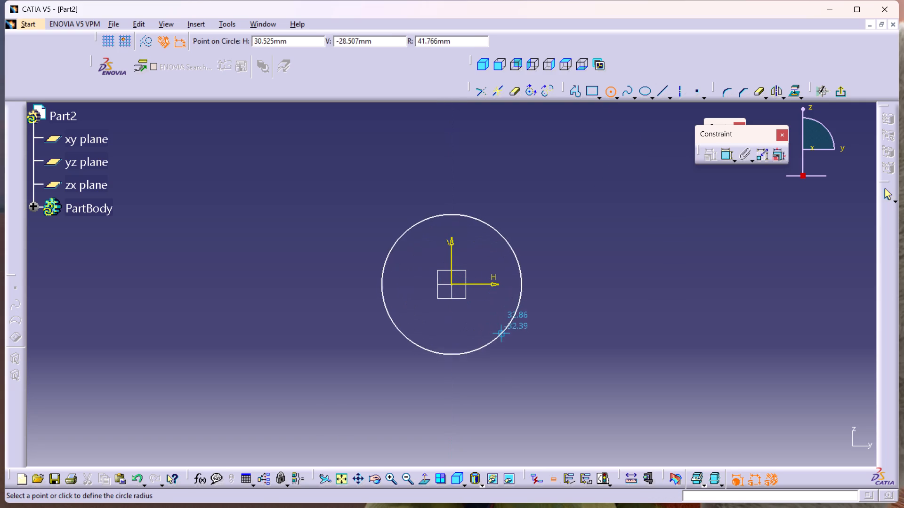
click(503, 342)
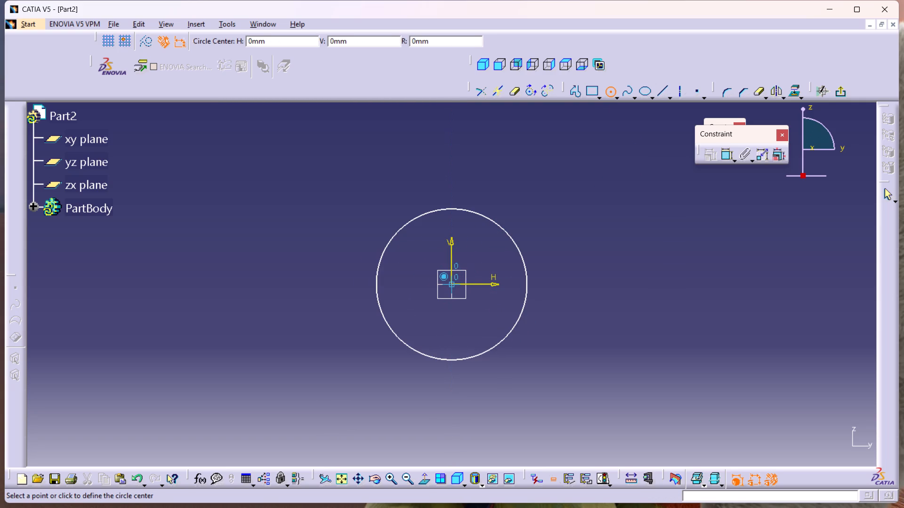
click(452, 281)
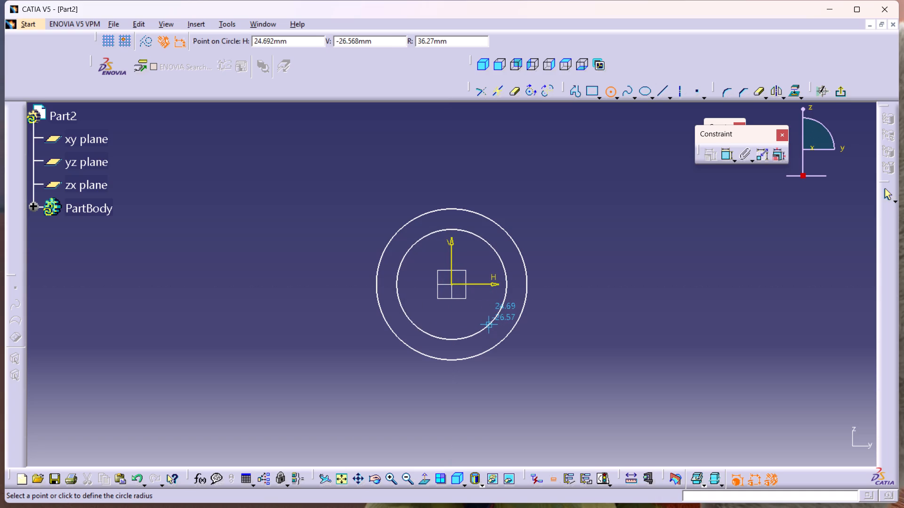
click(490, 326)
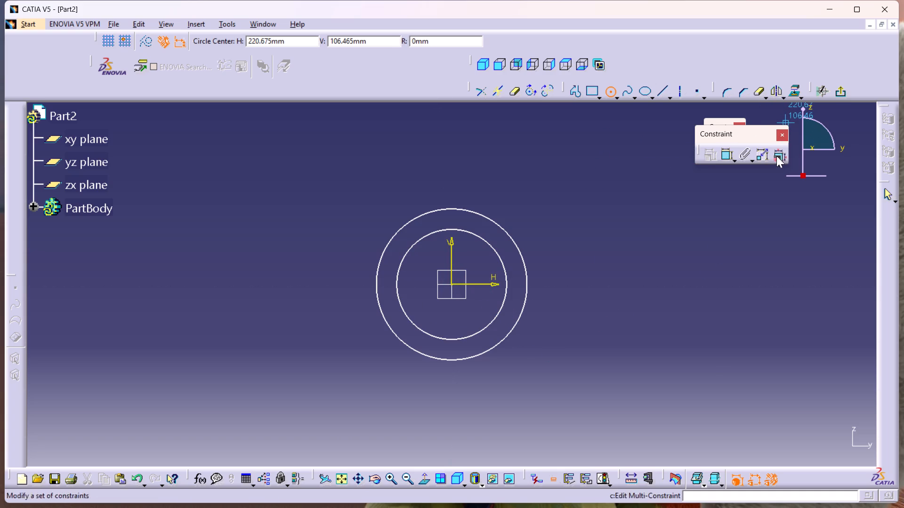
Dimension the diameters of both concentric circles.
double_click(728, 156)
click(500, 225)
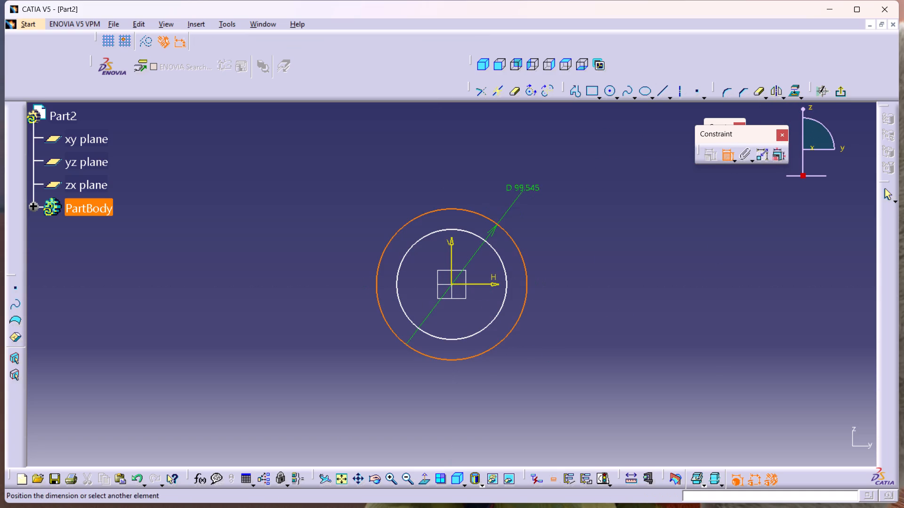
click(524, 189)
click(500, 258)
click(554, 238)
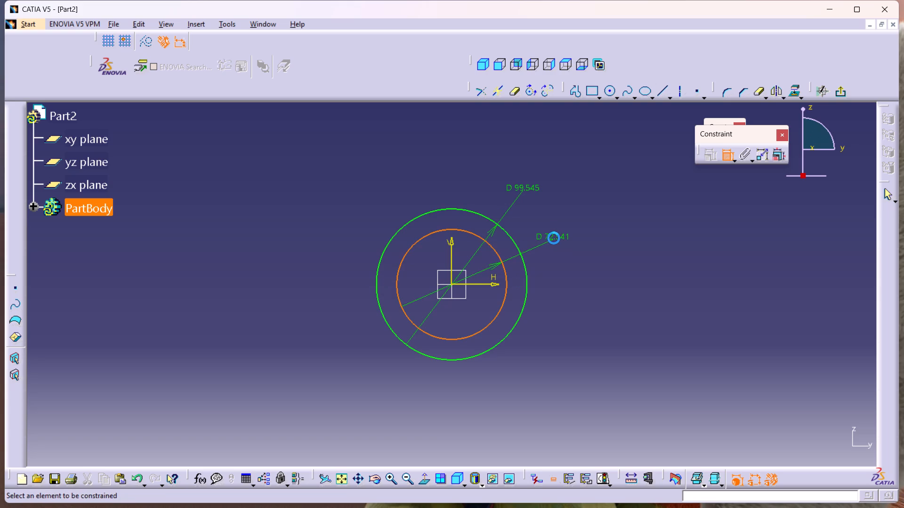
Set the larger circle's diameter to 30 mm and the smaller circle's to 50 mm, and exit the sketch.
double_click(526, 189)
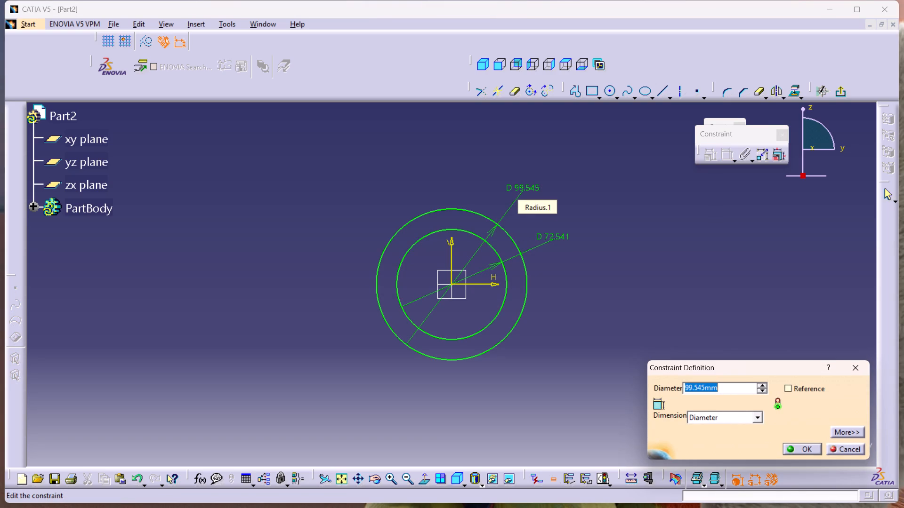
text(30)
key(Return)
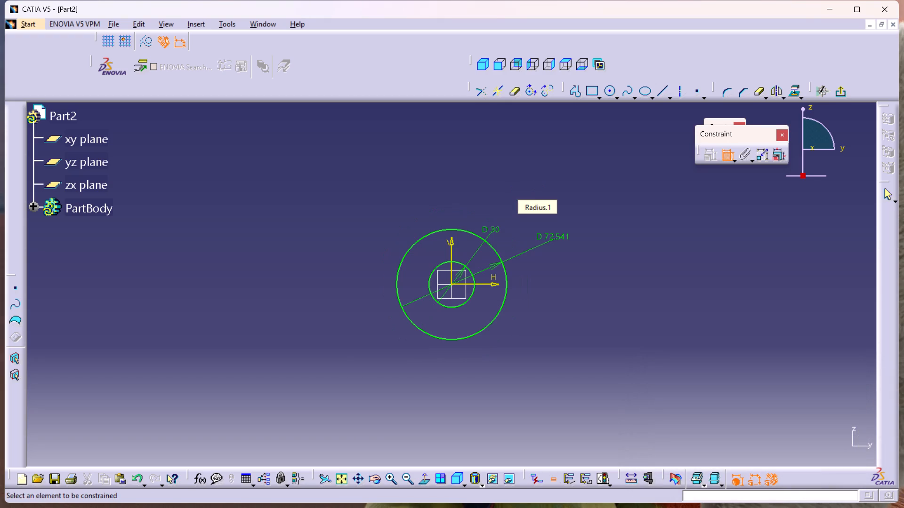
double_click(557, 233)
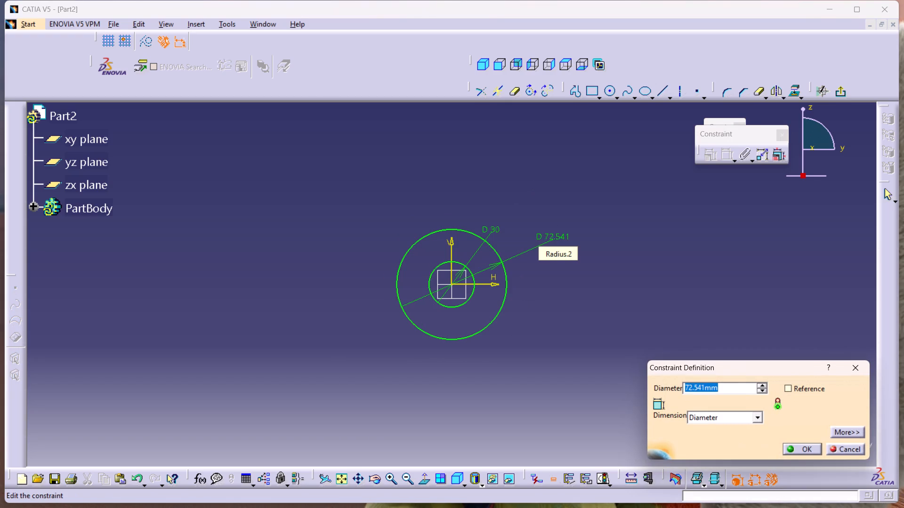
text(50)
key(Return)
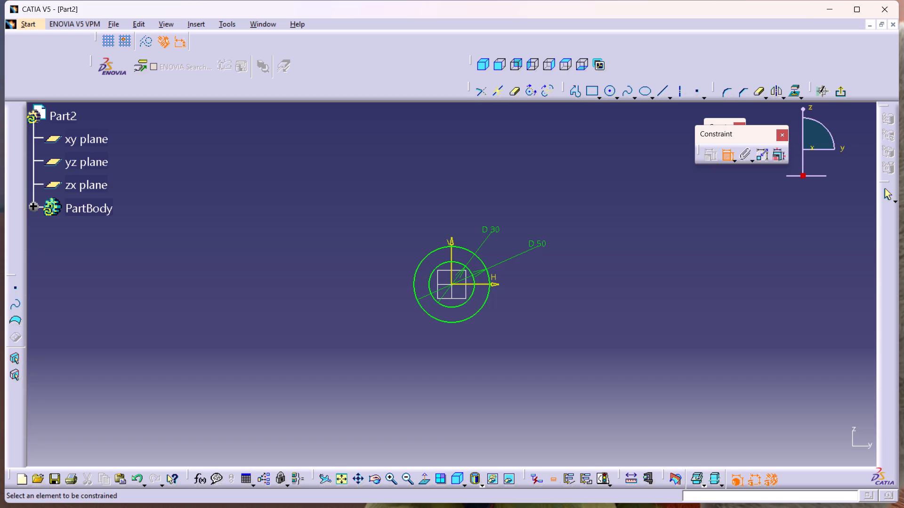
middle_drag(529, 300, 538, 229)
right_click(529, 300)
middle_drag(587, 303, 568, 324)
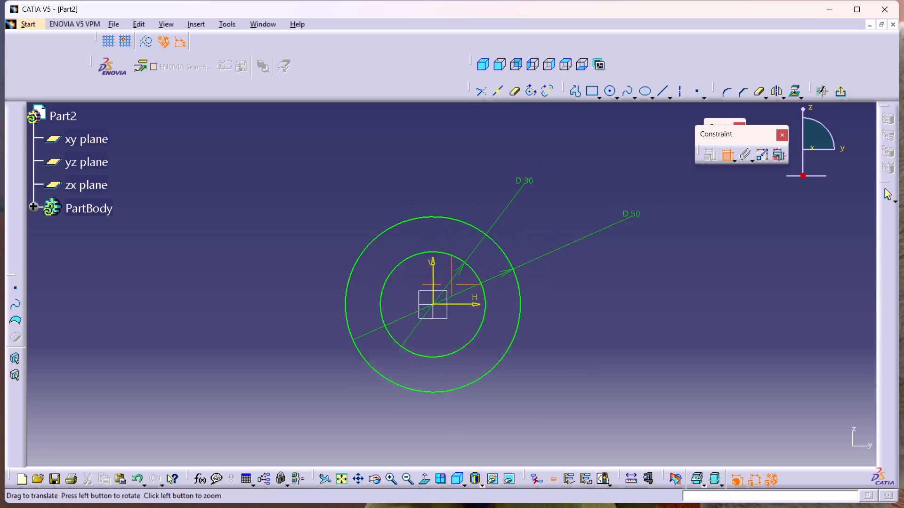
middle_drag(568, 324, 552, 344)
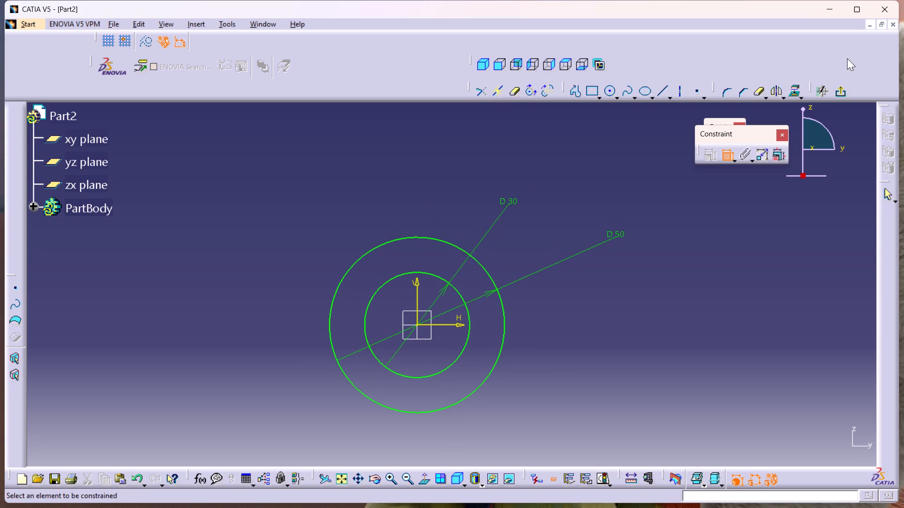
click(839, 93)
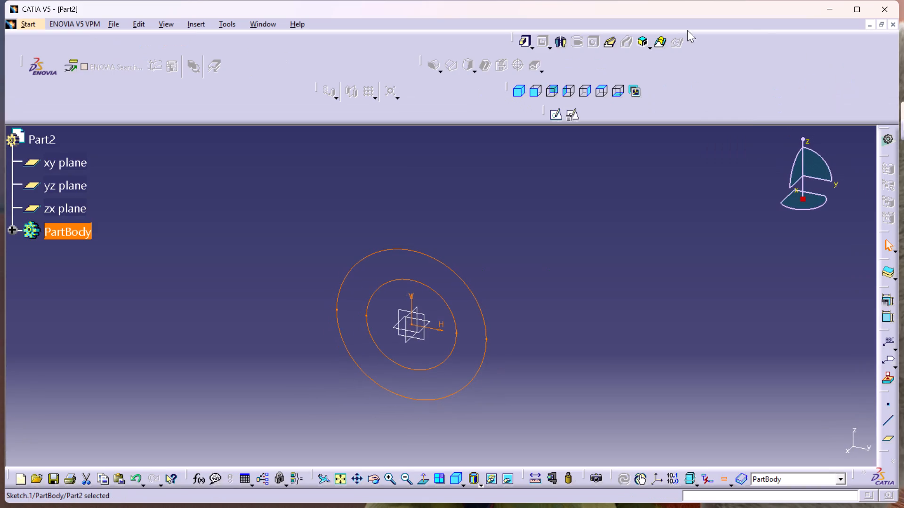
Pad the ring sketch with mirrored extent and a length of 48/2 mm.
click(529, 41)
middle_drag(597, 201, 602, 161)
click(713, 311)
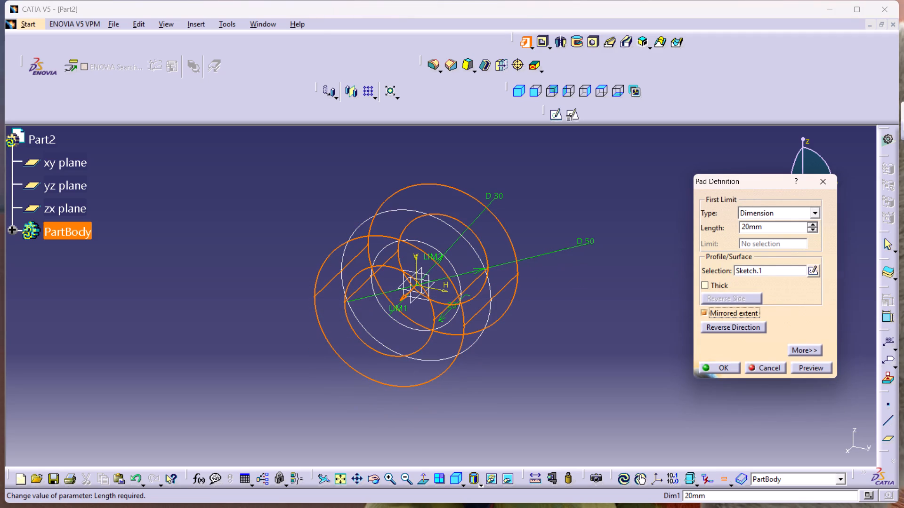
double_click(777, 231)
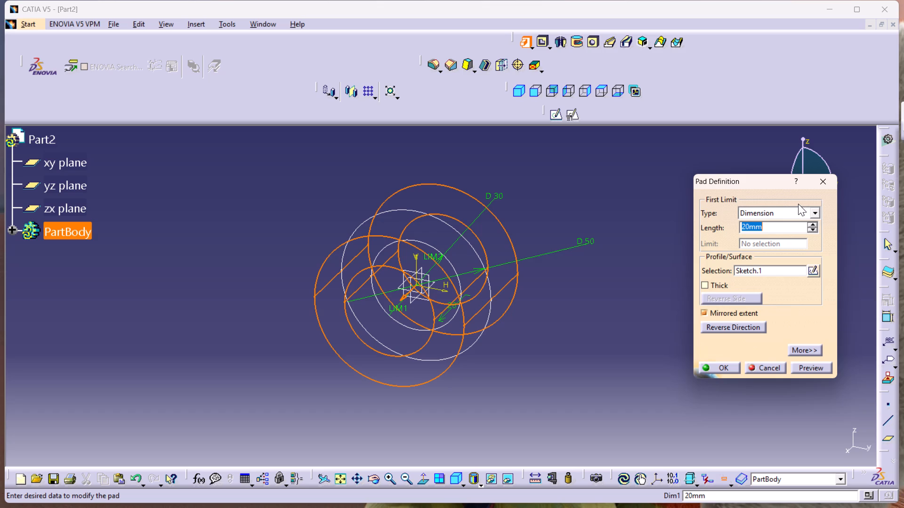
click(903, 3)
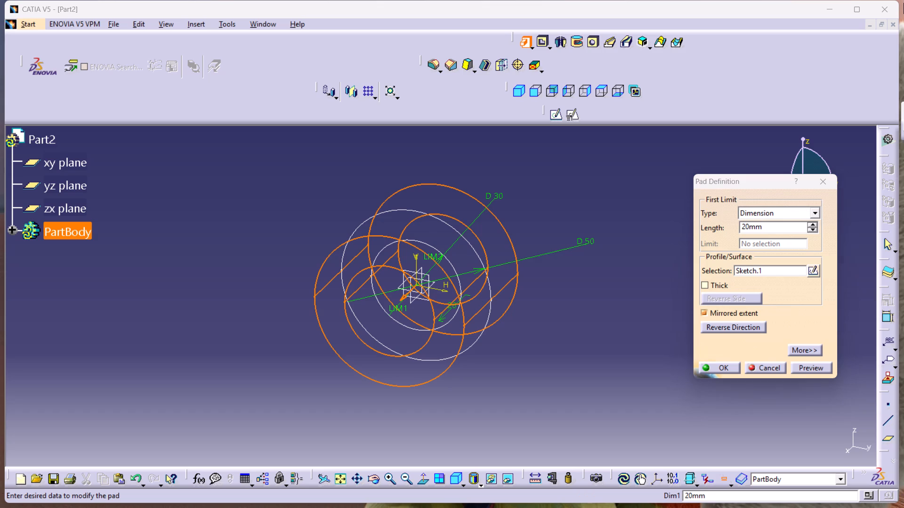
scroll(903, 3, down, 1)
double_click(772, 224)
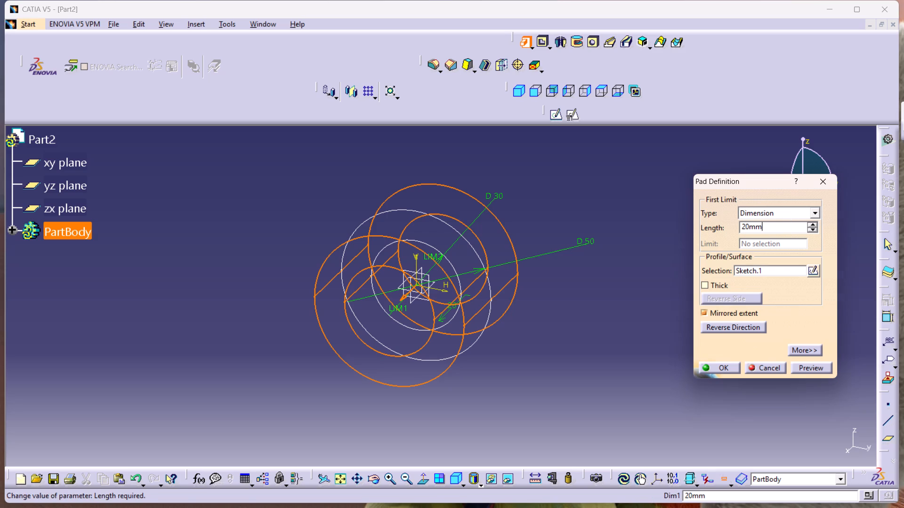
click(772, 226)
drag(772, 226, 739, 238)
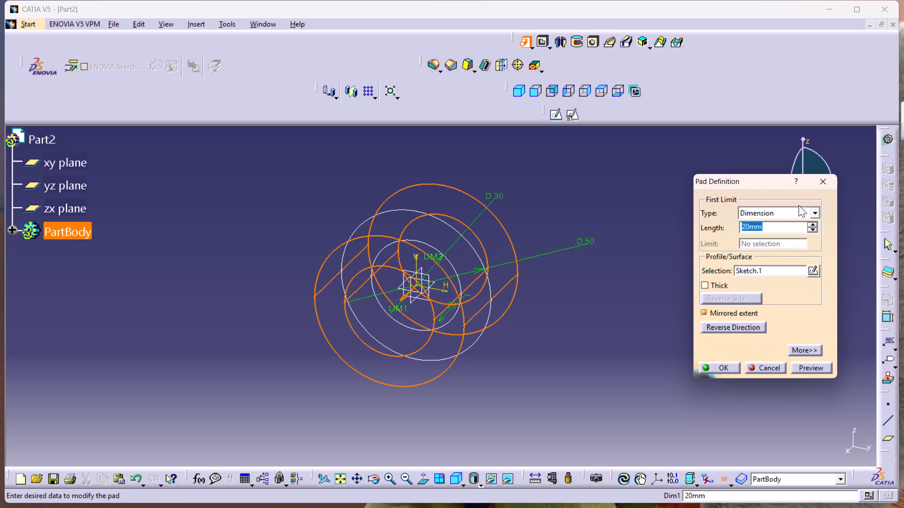
key(4)
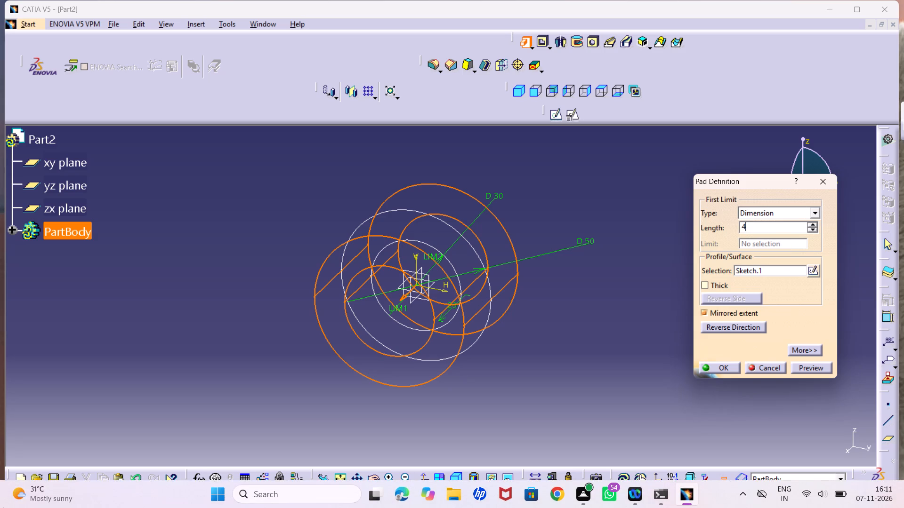
key(8)
text(/2)
key(Return)
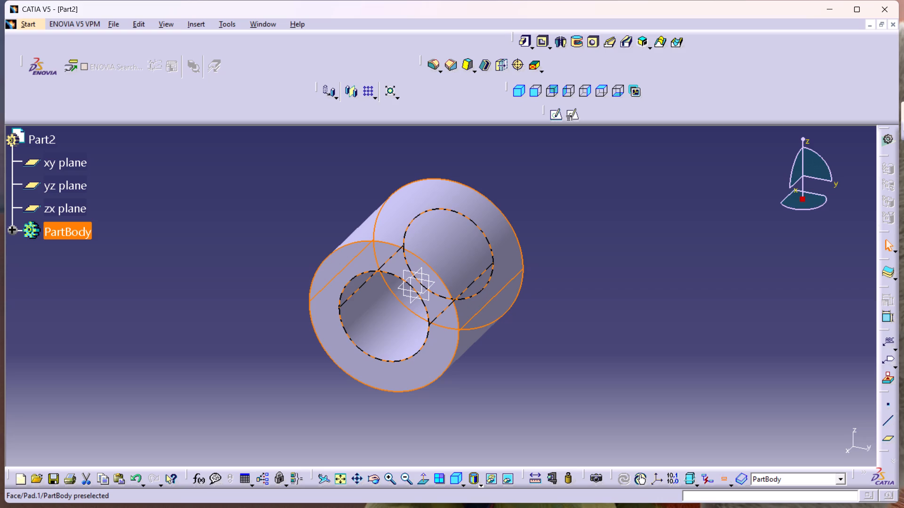
On a positioned sketch on the yz plane, draw an open three-sided profile above the ring, about 27 mm wide with sides about 33 and 31 mm.
click(429, 289)
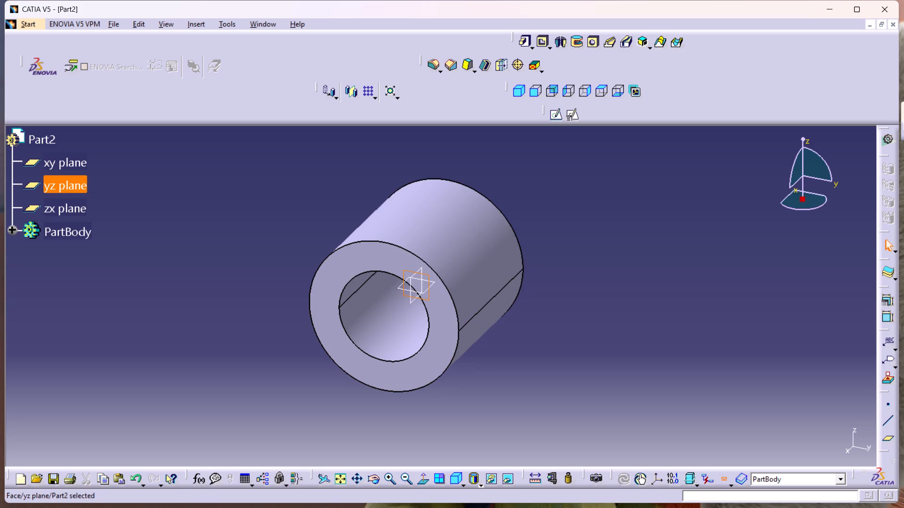
click(571, 115)
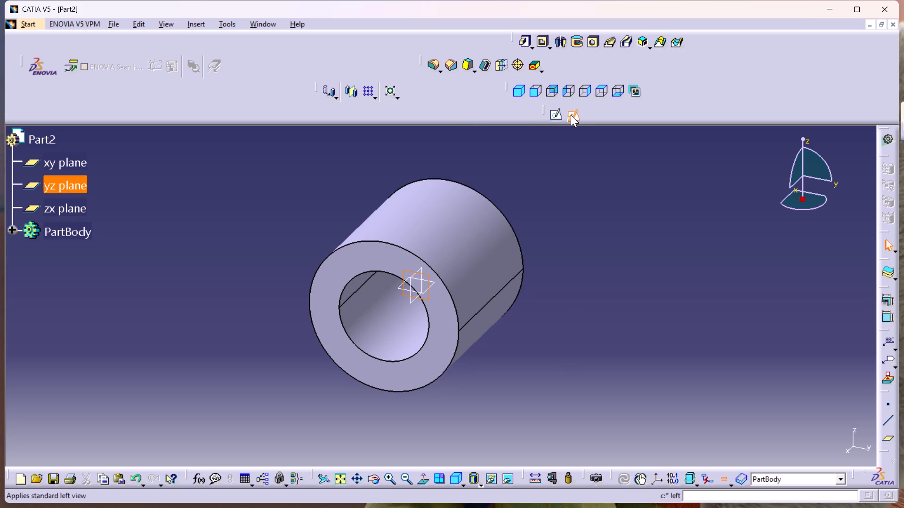
click(795, 449)
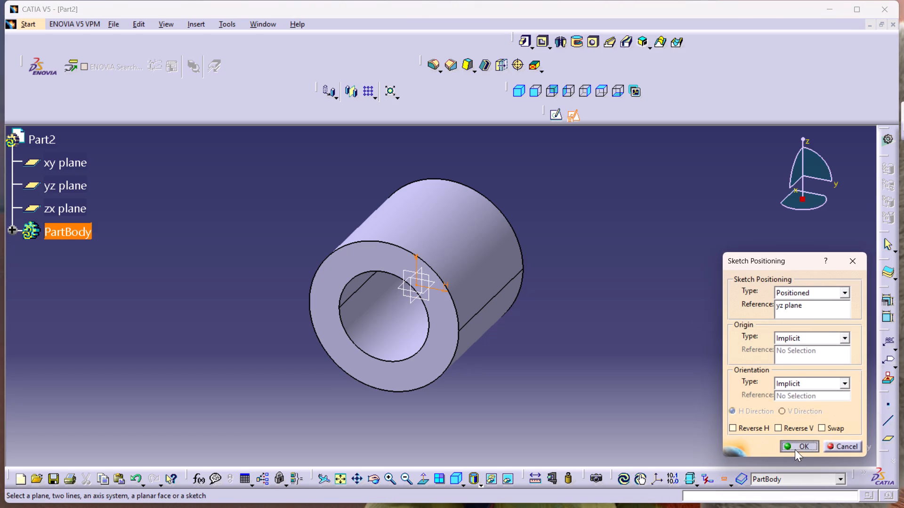
middle_drag(575, 217, 562, 281)
right_click(575, 217)
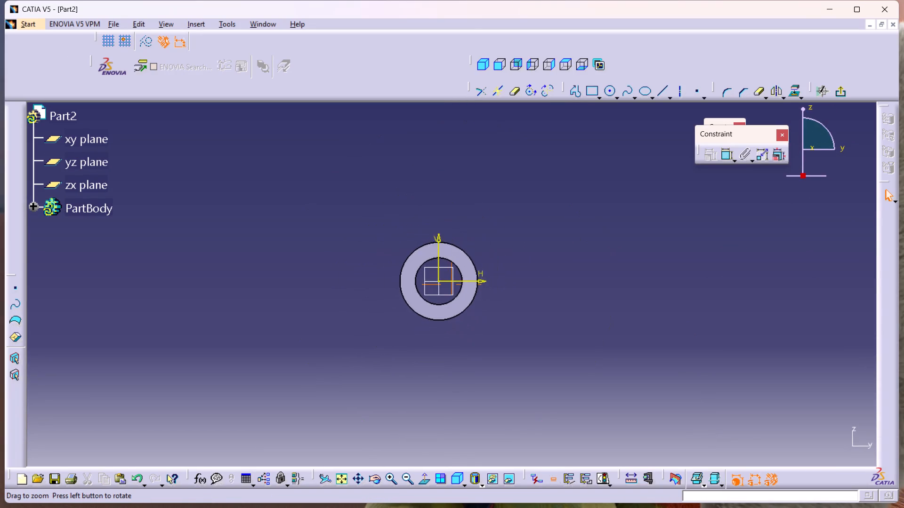
middle_drag(562, 281, 562, 243)
middle_drag(568, 226, 572, 285)
middle_drag(530, 292, 543, 246)
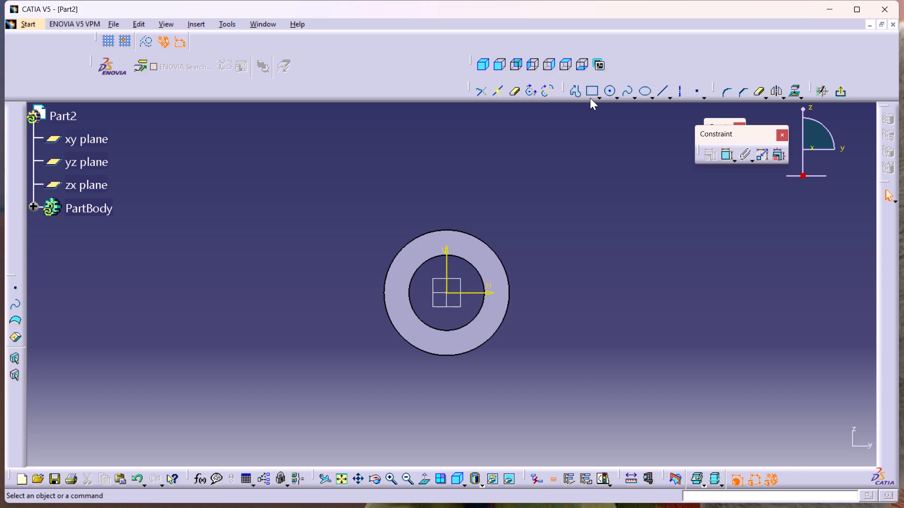
double_click(577, 93)
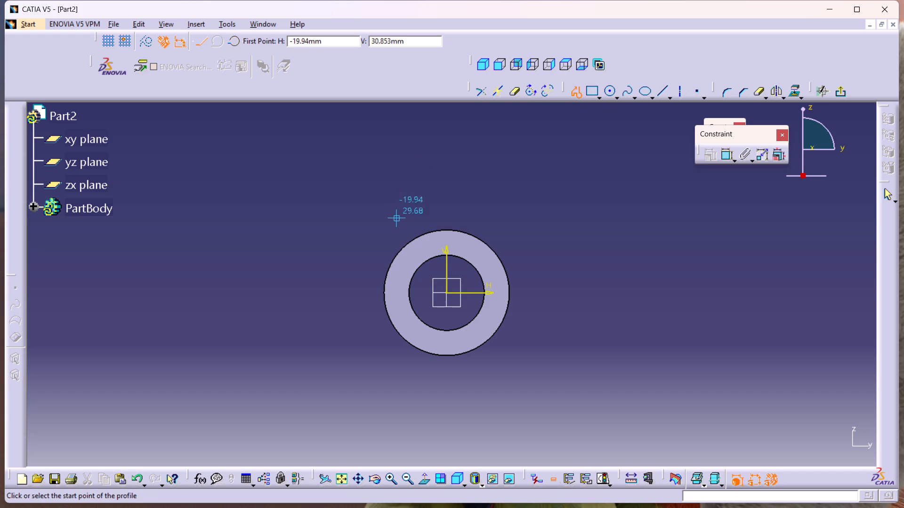
click(406, 233)
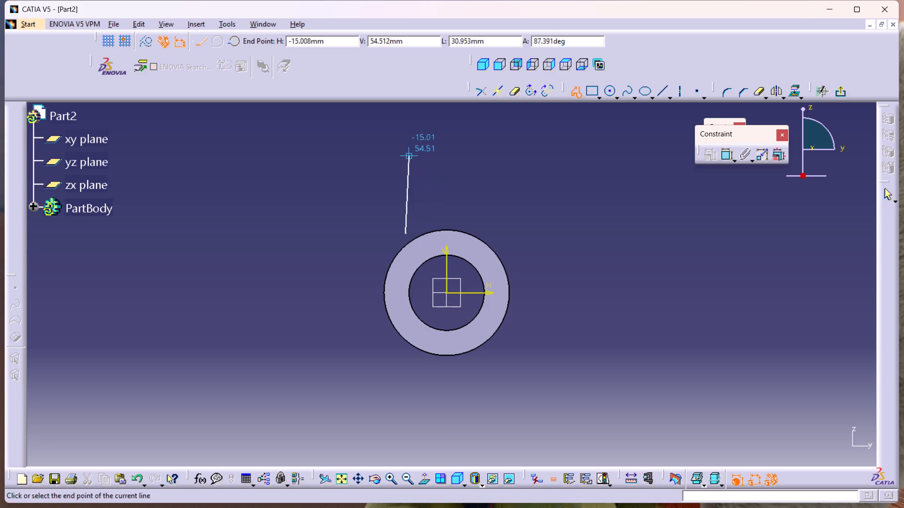
click(406, 151)
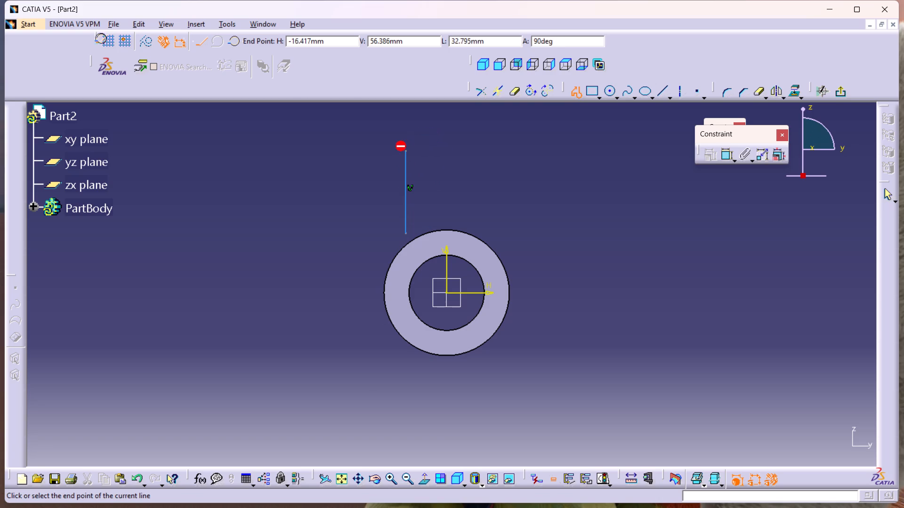
click(473, 151)
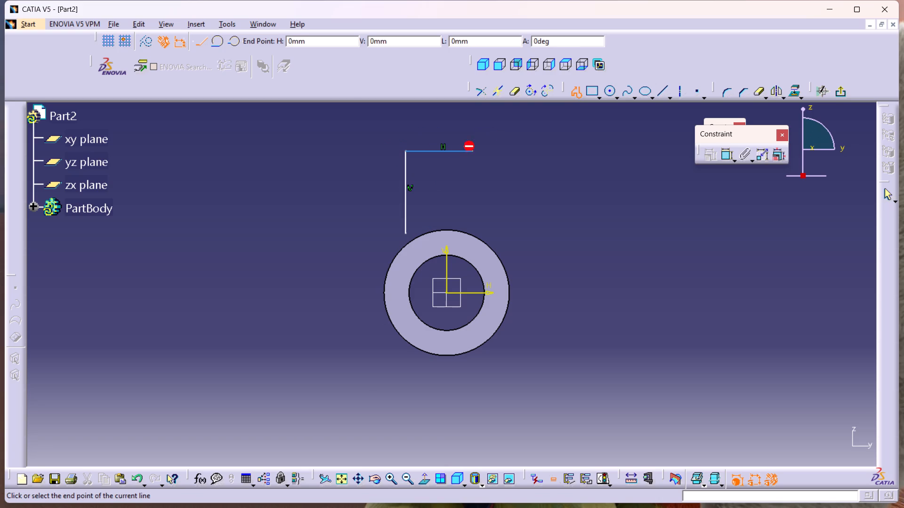
click(472, 228)
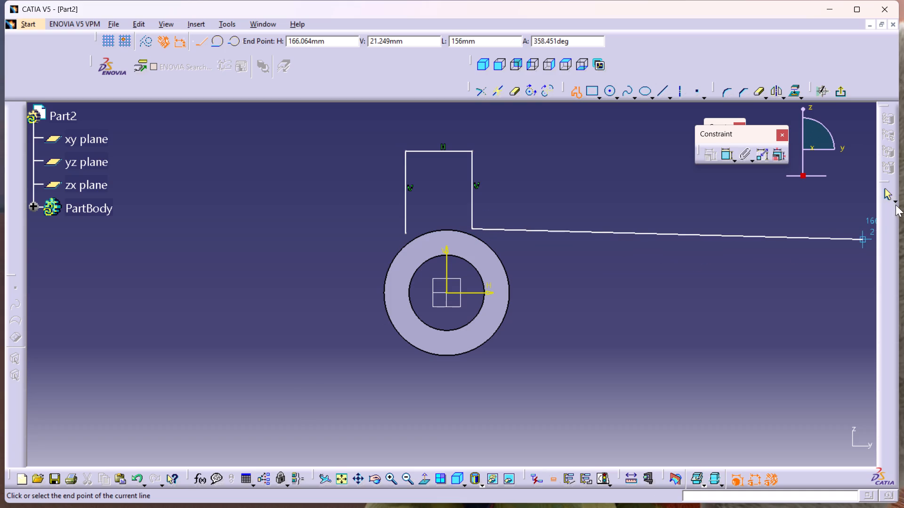
click(890, 195)
click(602, 229)
Constrain the profile's two vertical lines to be symmetric about the sketch's vertical axis.
middle_drag(584, 189, 581, 171)
right_click(584, 189)
middle_drag(576, 191, 564, 255)
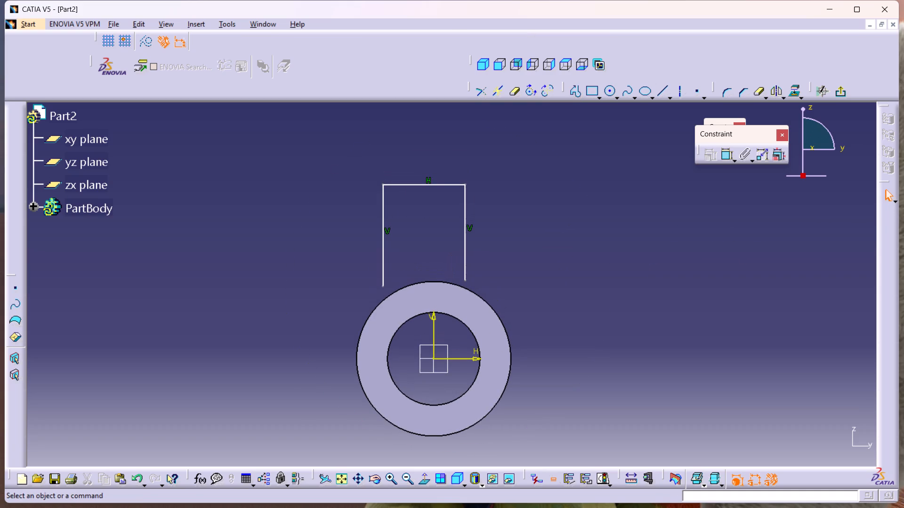
double_click(726, 155)
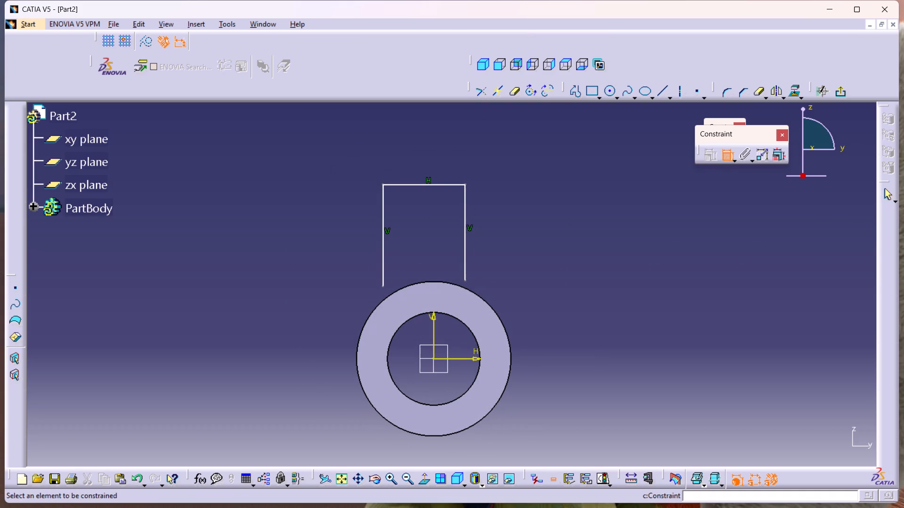
click(383, 268)
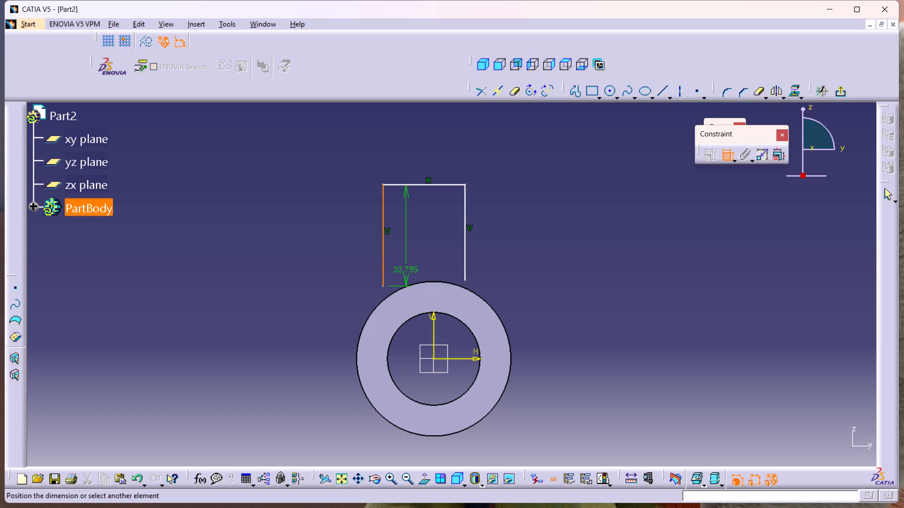
click(466, 266)
right_click(539, 176)
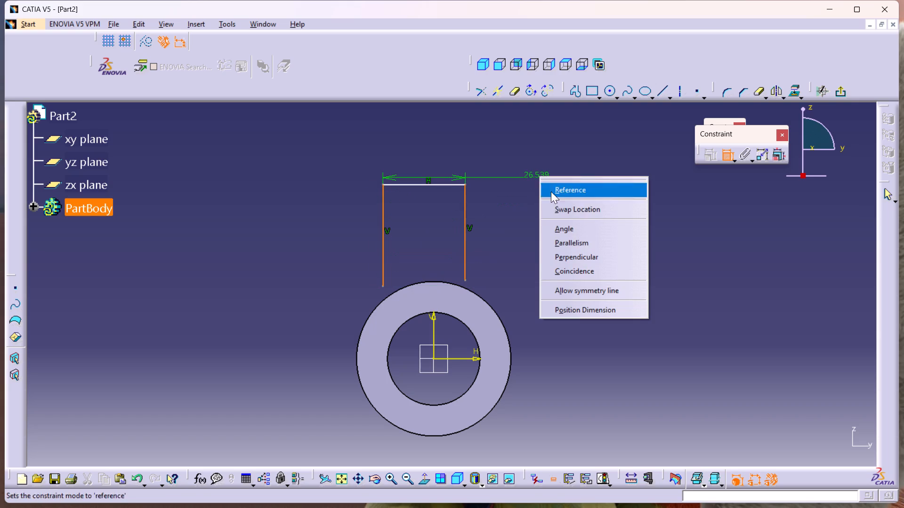
click(565, 290)
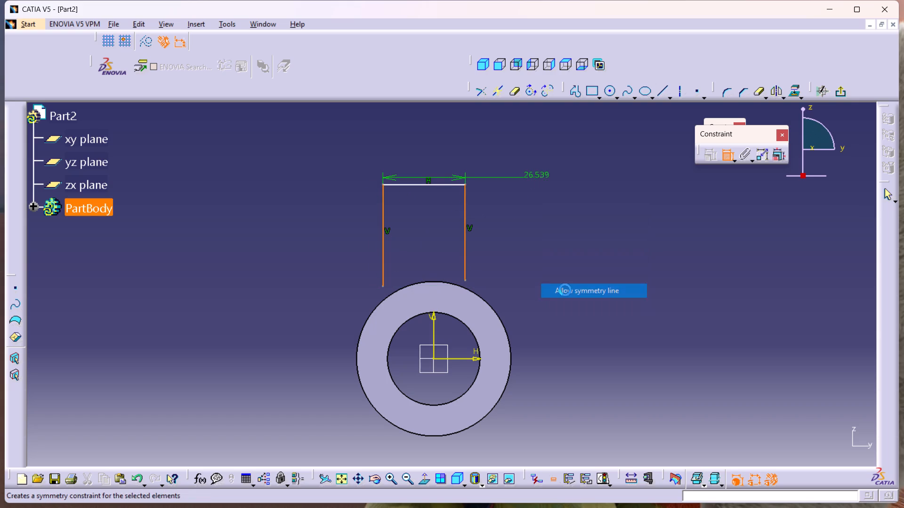
click(432, 324)
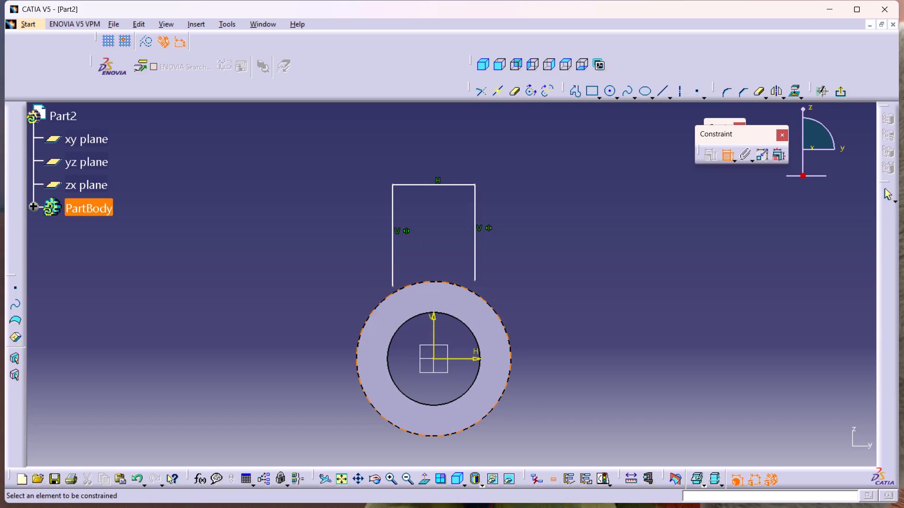
Dimension the distance between the two vertical lines and set it to 30 mm.
middle_drag(570, 227, 557, 246)
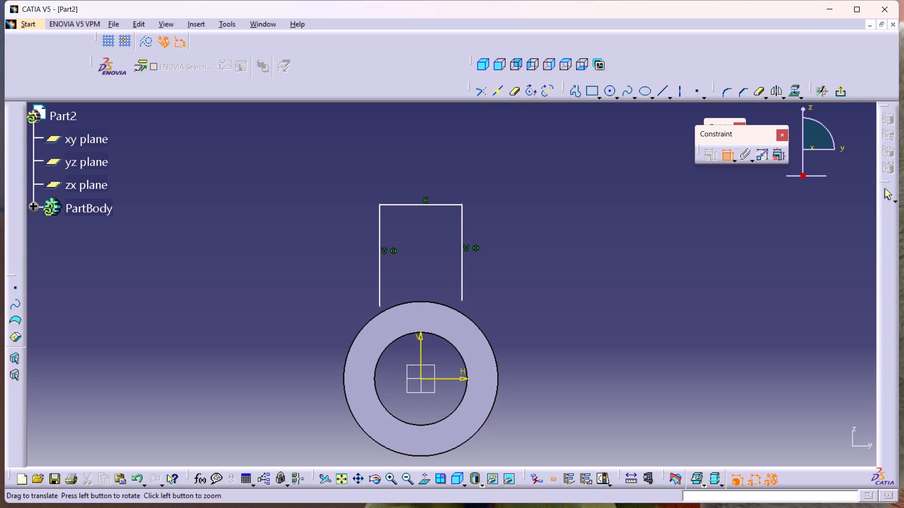
click(382, 237)
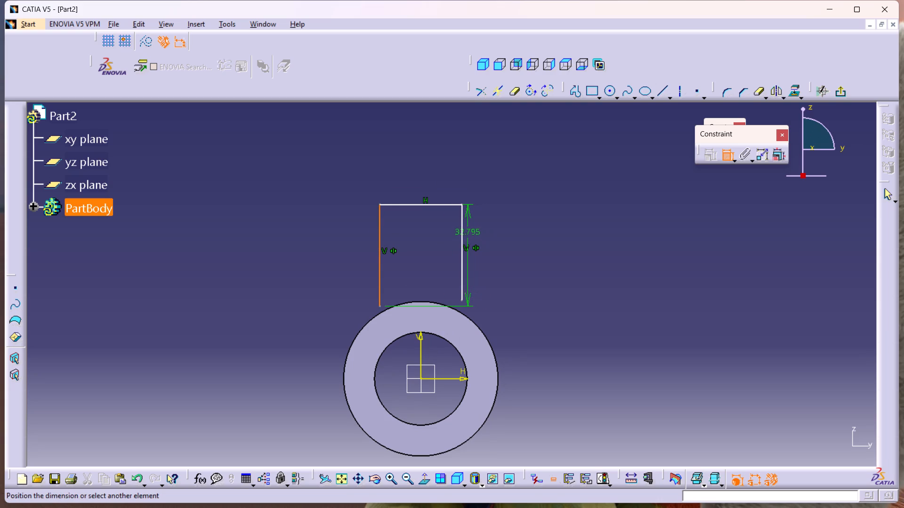
click(462, 225)
click(440, 170)
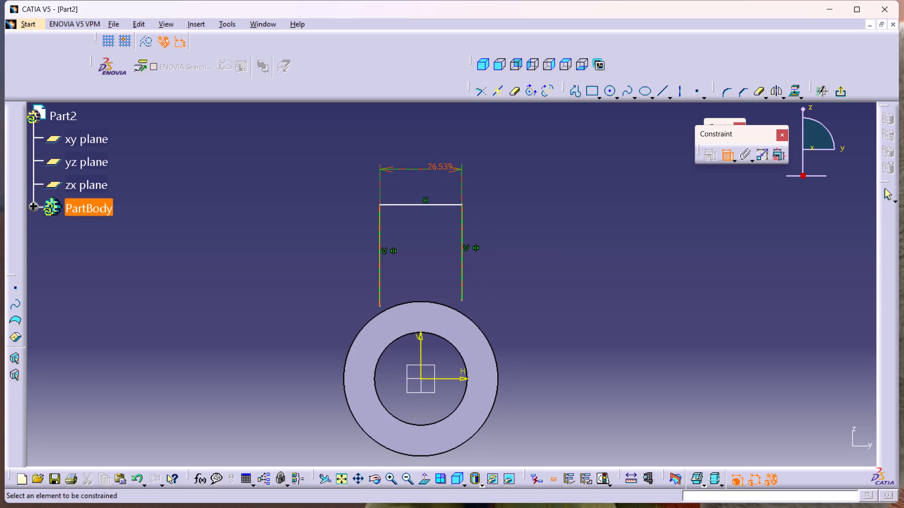
double_click(432, 162)
text(30)
key(Return)
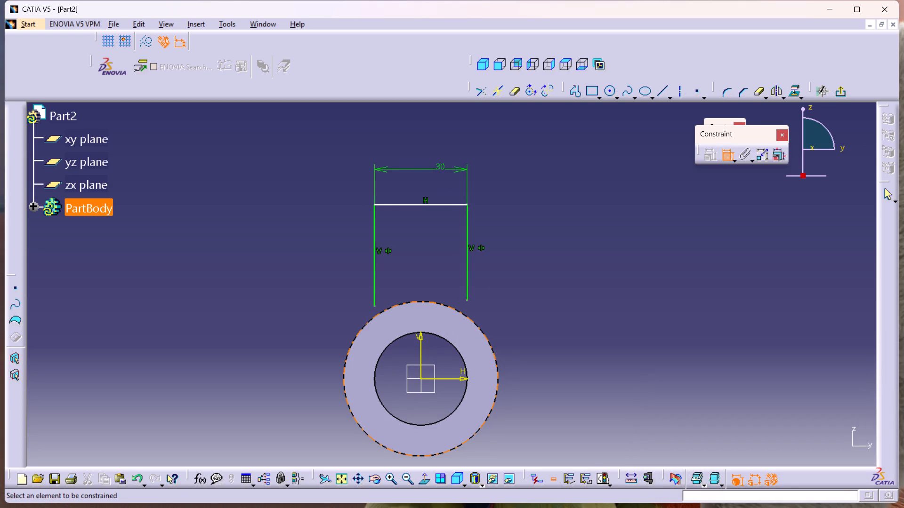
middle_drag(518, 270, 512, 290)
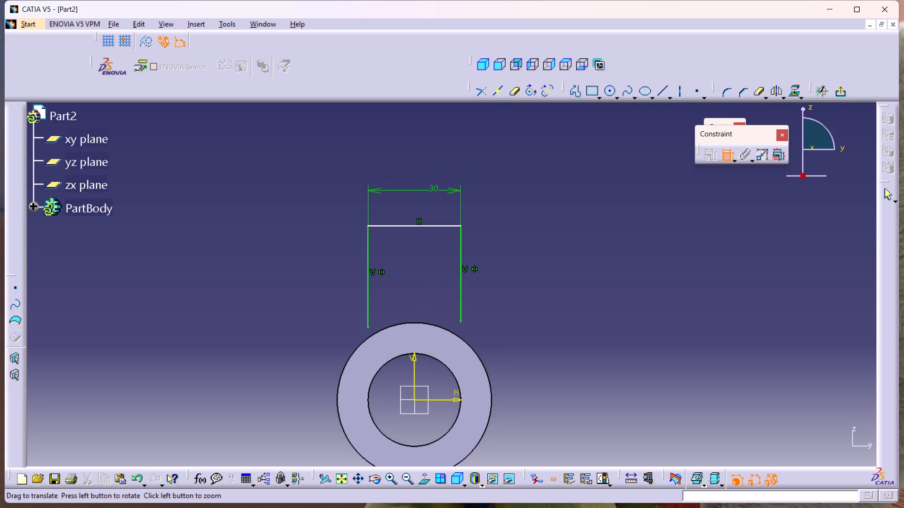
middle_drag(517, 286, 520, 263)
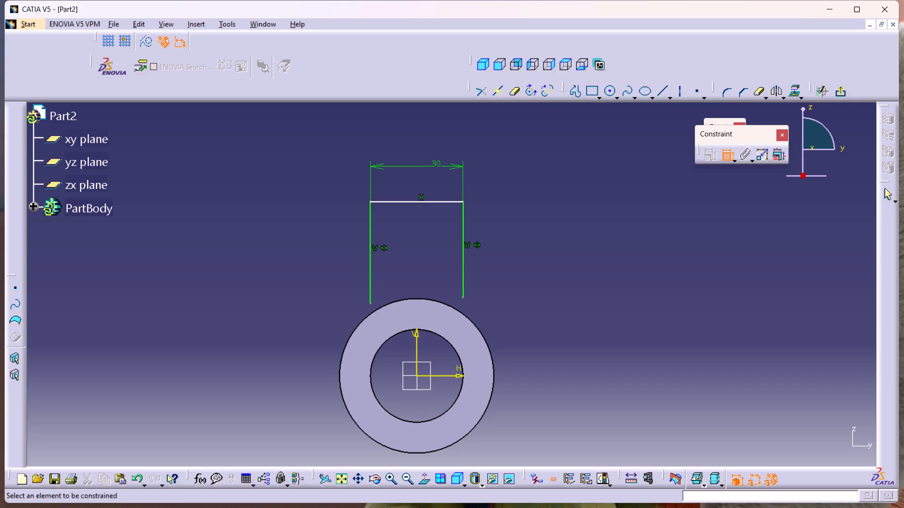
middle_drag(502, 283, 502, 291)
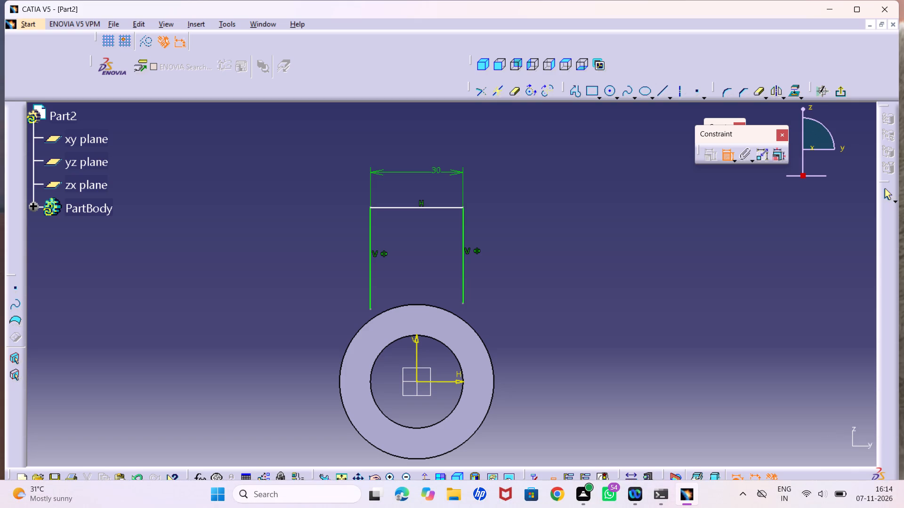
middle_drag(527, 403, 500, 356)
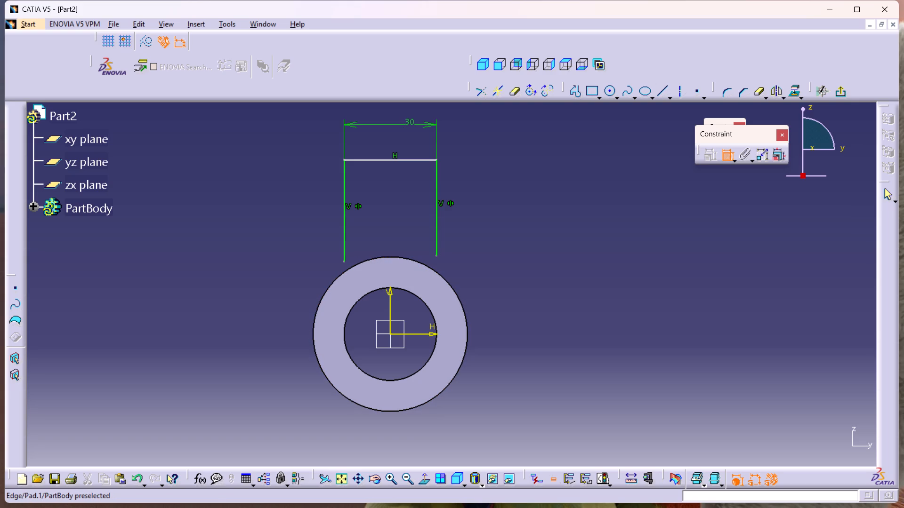
Dimension the length of the profile's right vertical line and set it to 45 mm.
middle_drag(575, 268, 582, 306)
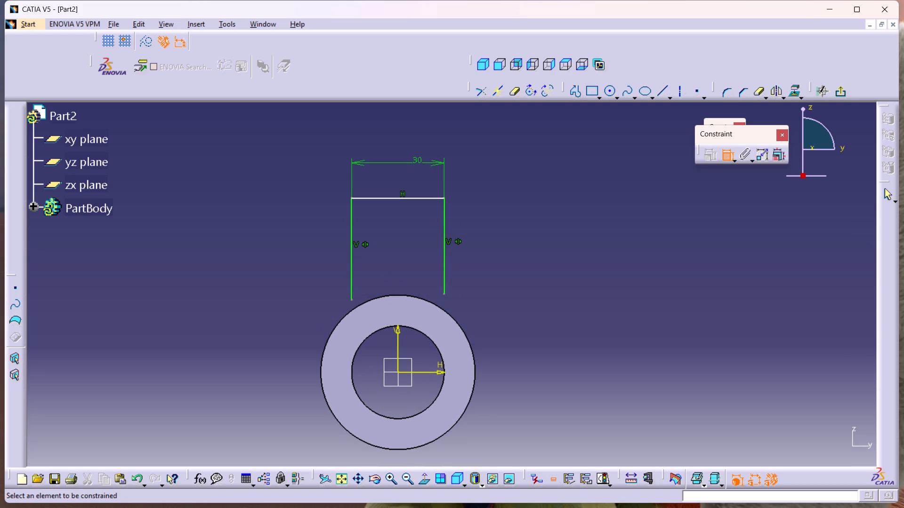
drag(444, 264, 454, 267)
click(483, 265)
double_click(485, 261)
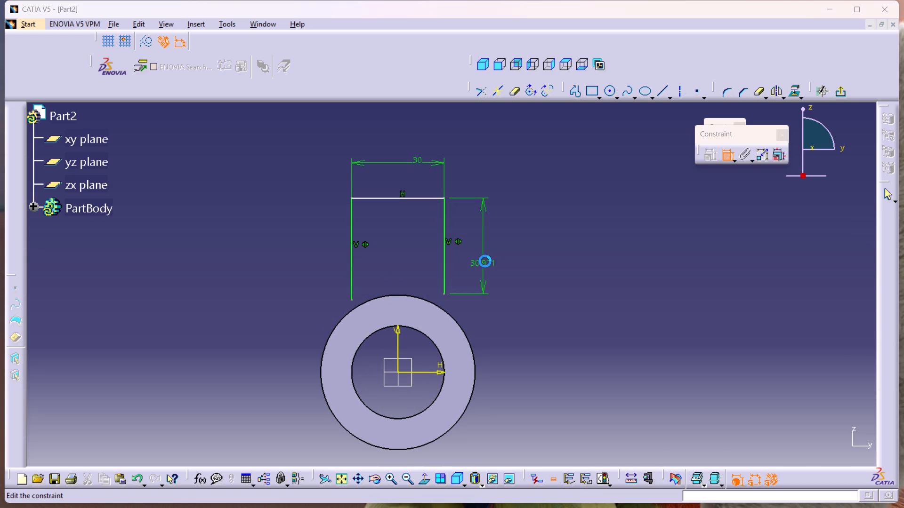
key(1)
key(BackSpace)
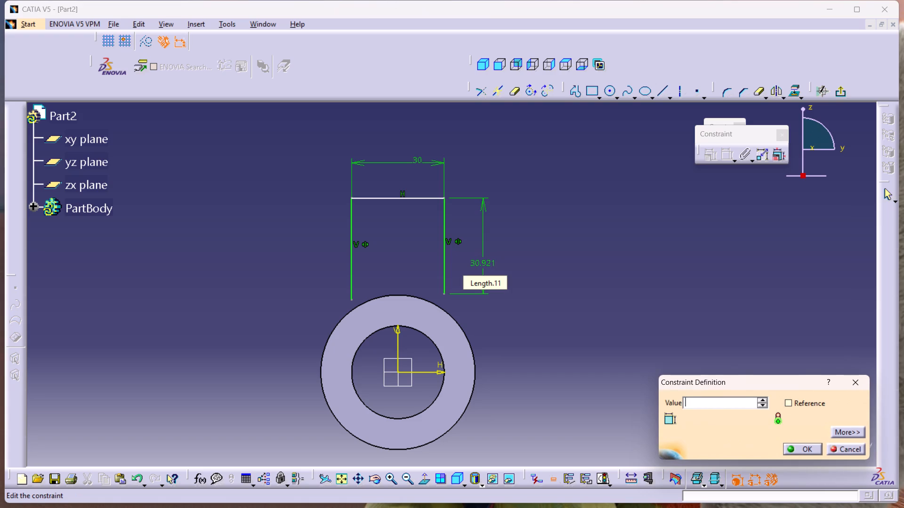
text(45)
key(Return)
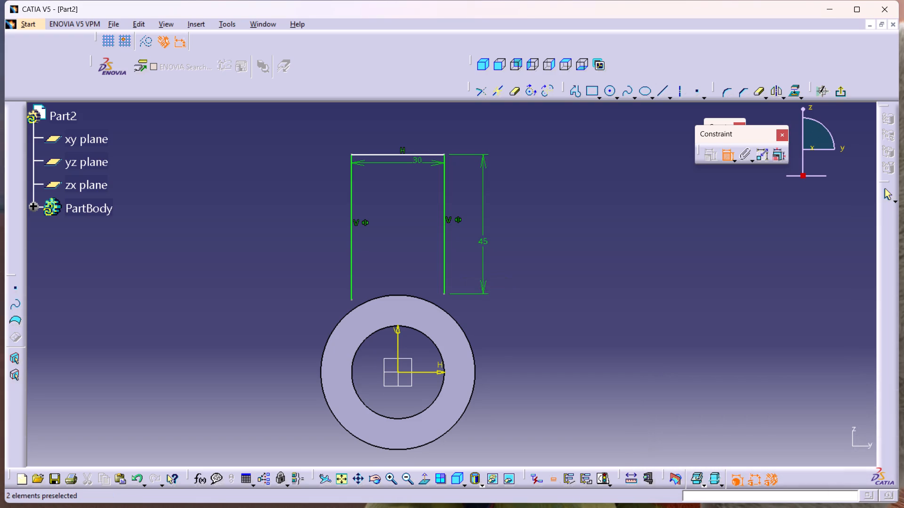
Reposition the 30 mm width dimension above the profile's top line.
middle_drag(504, 212, 508, 234)
drag(440, 186, 441, 185)
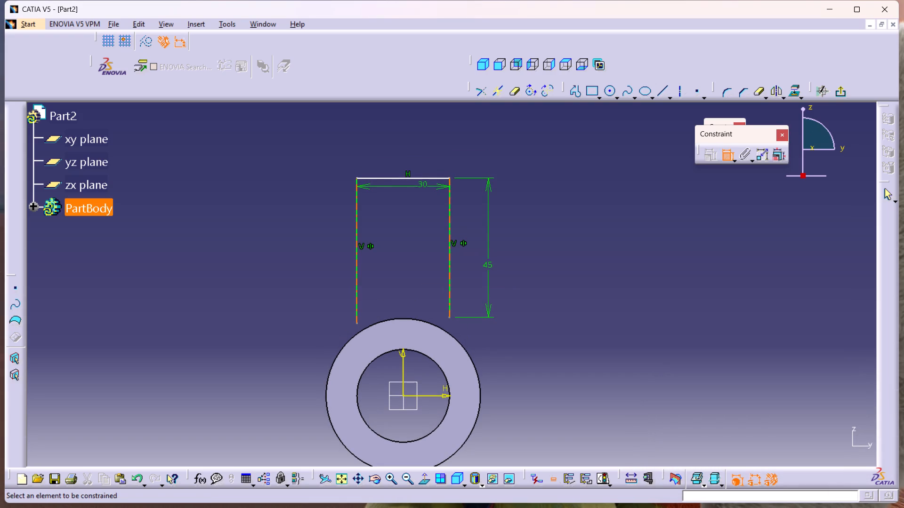
drag(441, 185, 419, 154)
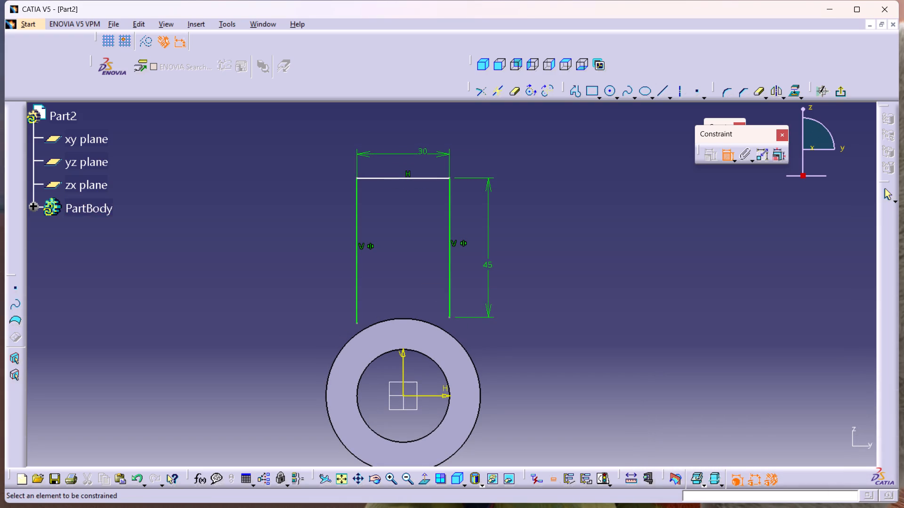
Make the lower endpoints of both vertical lines coincident with the cylinder's outer circular edge.
click(356, 321)
click(354, 335)
right_click(231, 328)
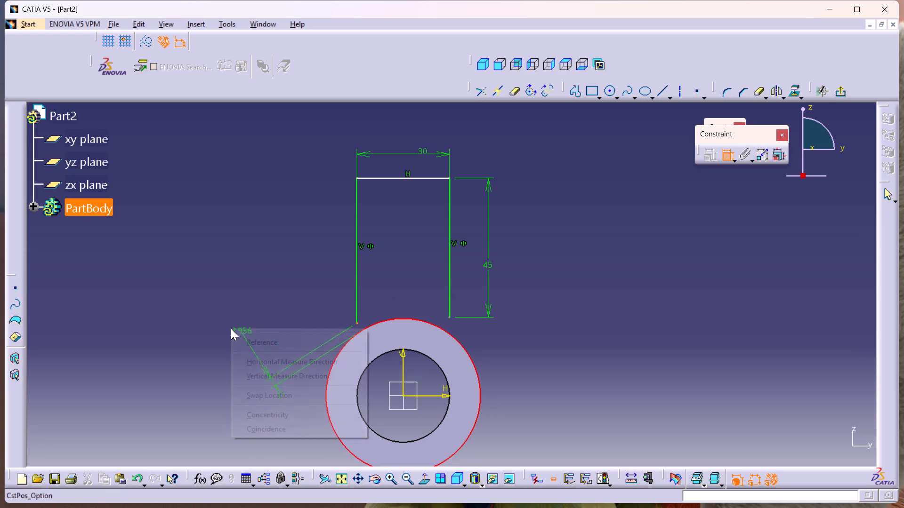
click(264, 426)
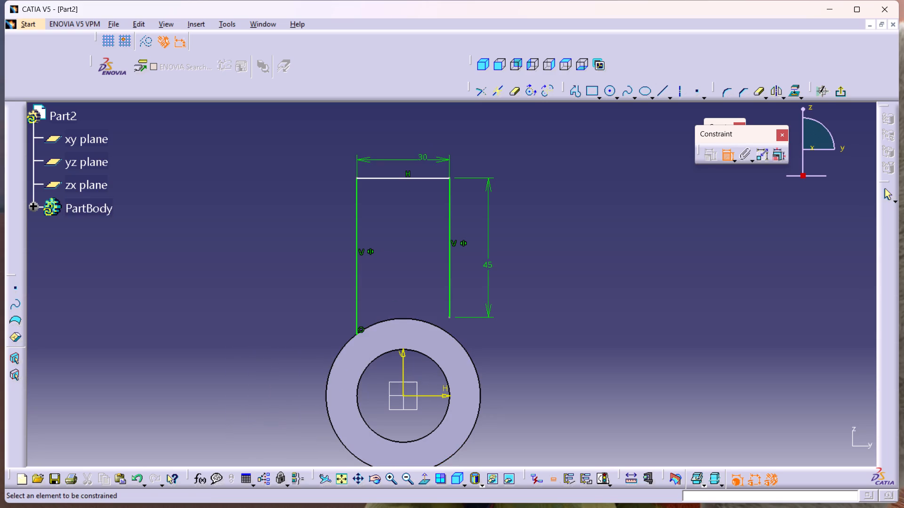
click(449, 317)
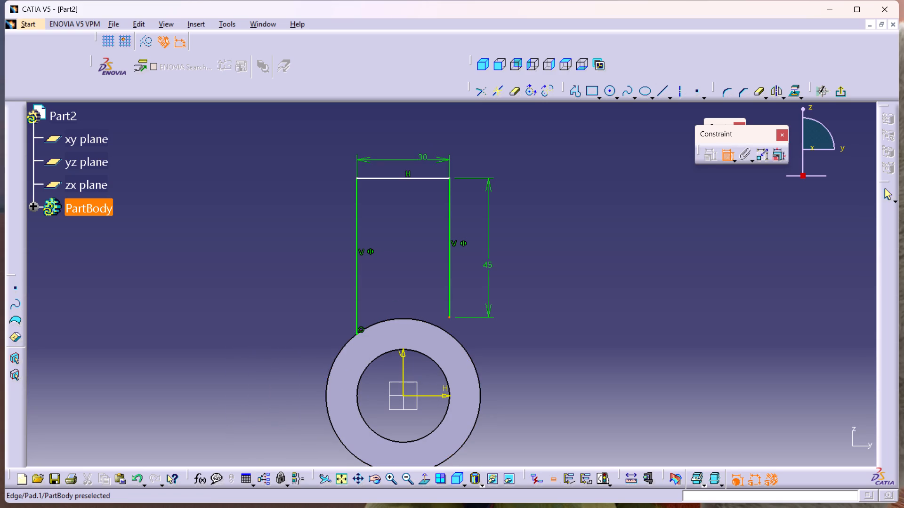
click(459, 343)
right_click(508, 355)
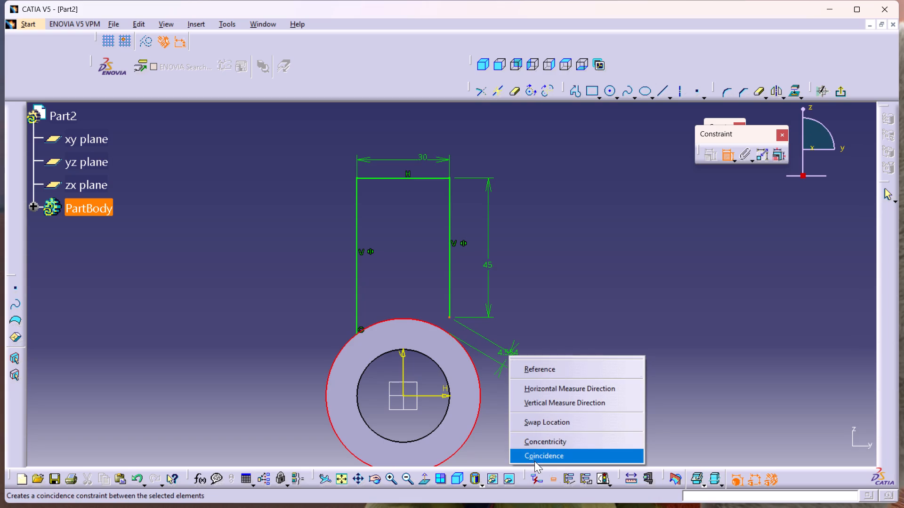
click(534, 461)
middle_drag(538, 338, 541, 362)
right_click(540, 337)
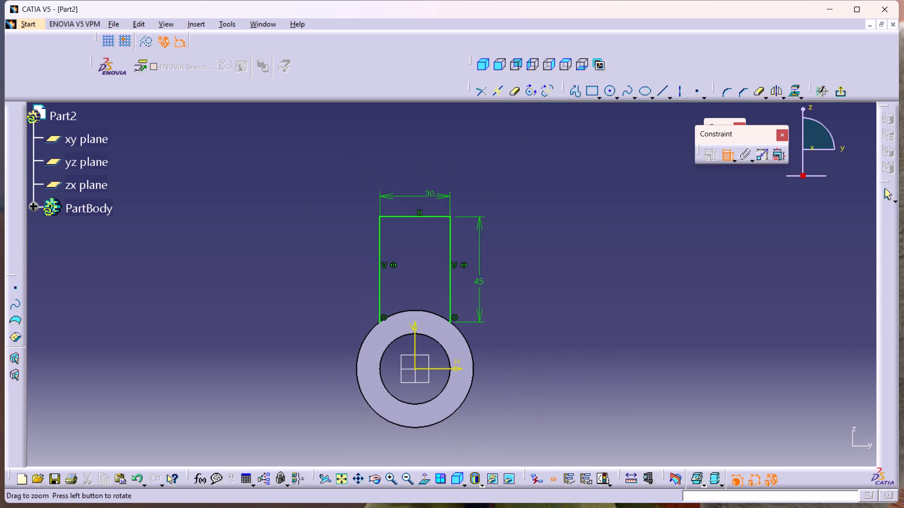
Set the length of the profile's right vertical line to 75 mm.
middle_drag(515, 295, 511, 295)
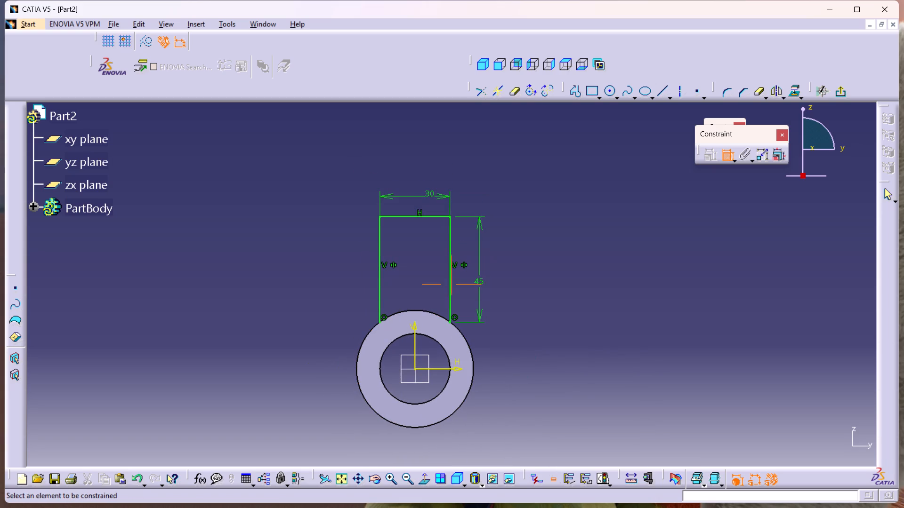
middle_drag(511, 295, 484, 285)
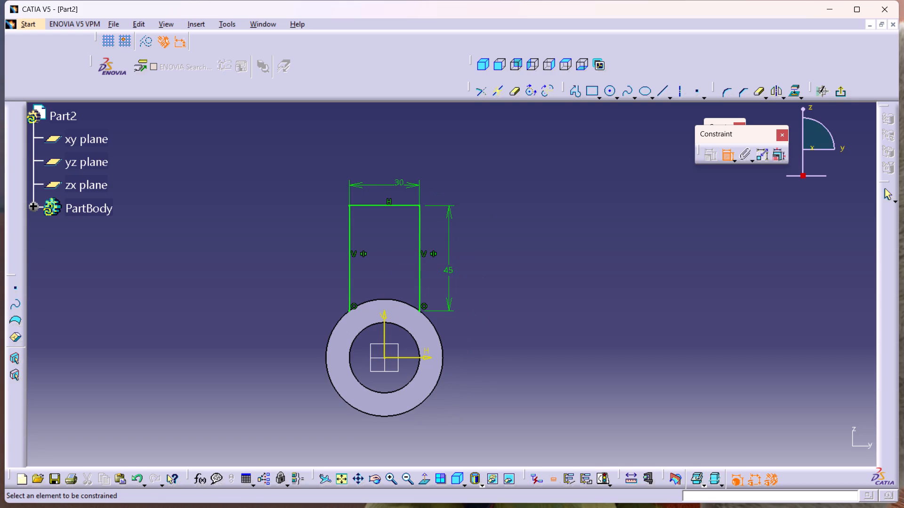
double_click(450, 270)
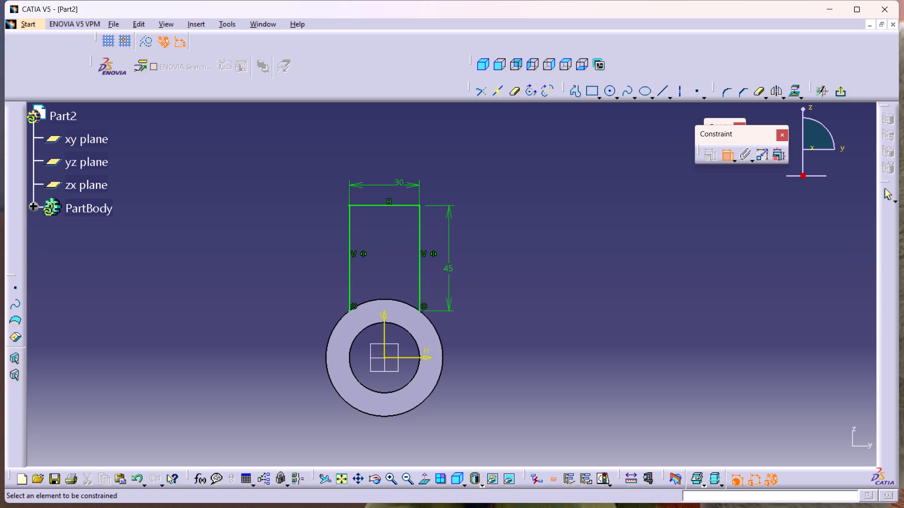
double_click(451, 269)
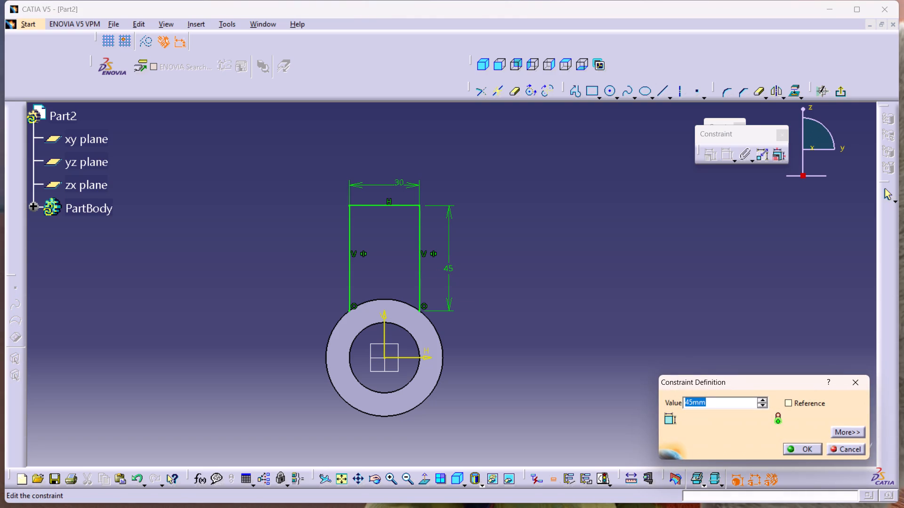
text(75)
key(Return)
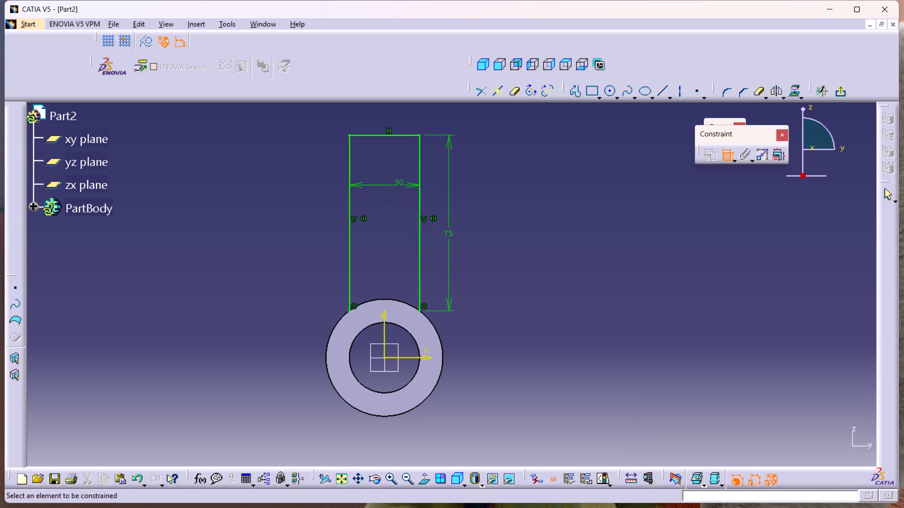
Set the length of the profile's right vertical line to 75-25, i.e. 50 mm.
middle_drag(491, 217, 492, 238)
right_click(492, 215)
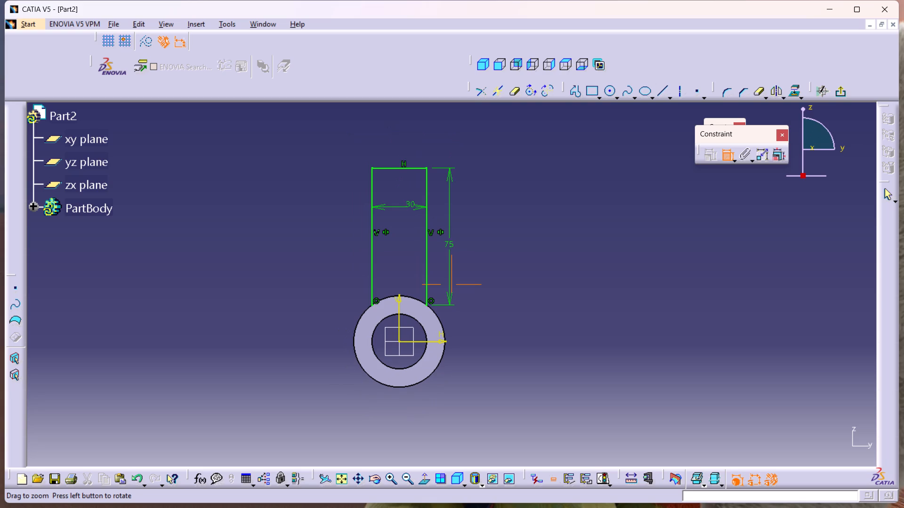
double_click(452, 241)
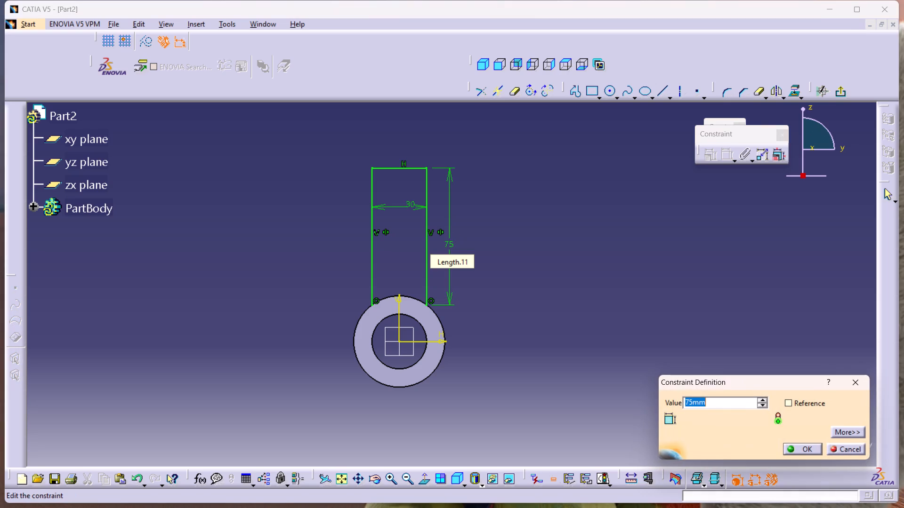
text(75)
key(minus)
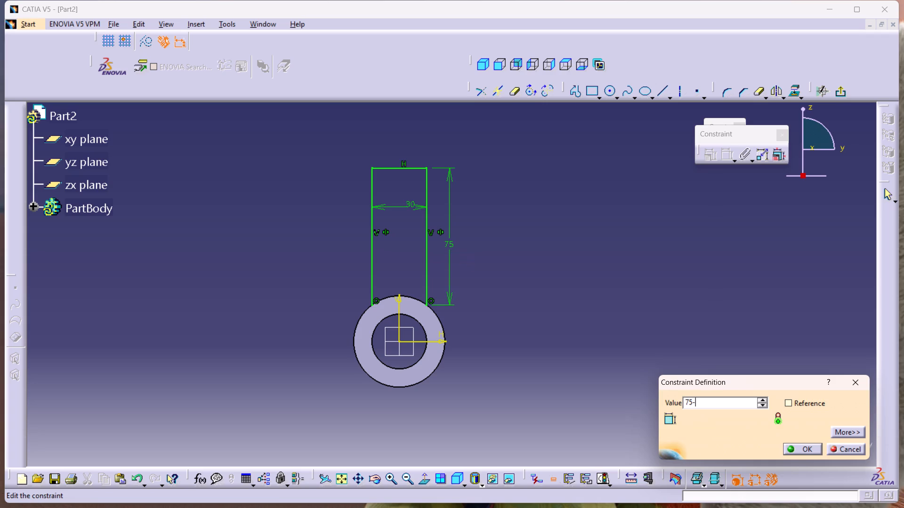
text(25)
key(Return)
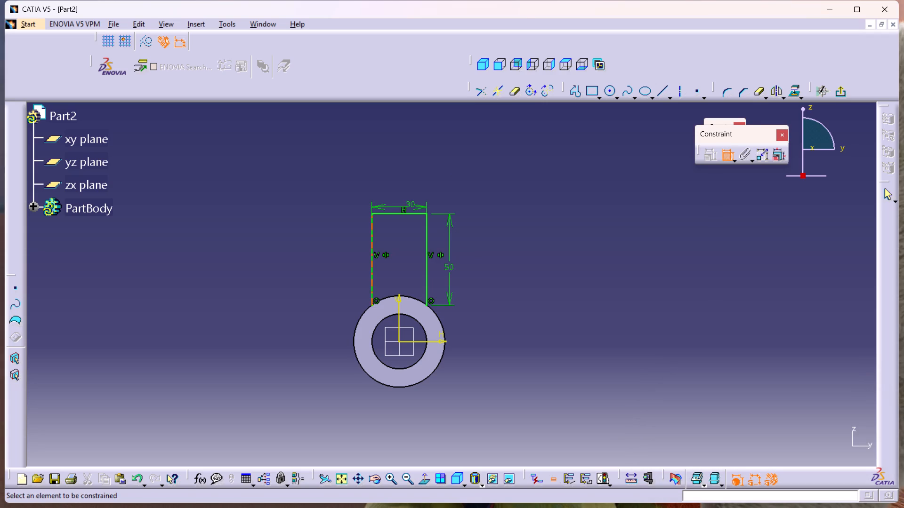
Reposition the 30 mm width dimension clear above the profile's top line.
drag(422, 205, 419, 161)
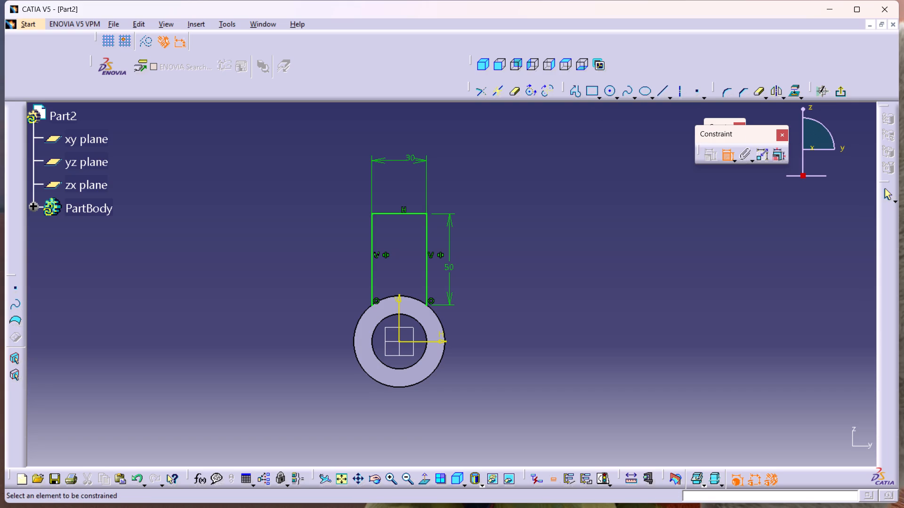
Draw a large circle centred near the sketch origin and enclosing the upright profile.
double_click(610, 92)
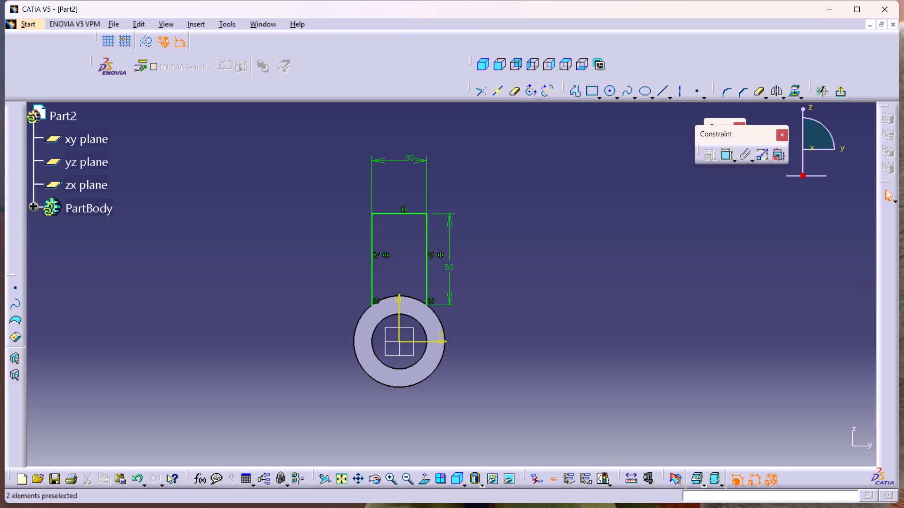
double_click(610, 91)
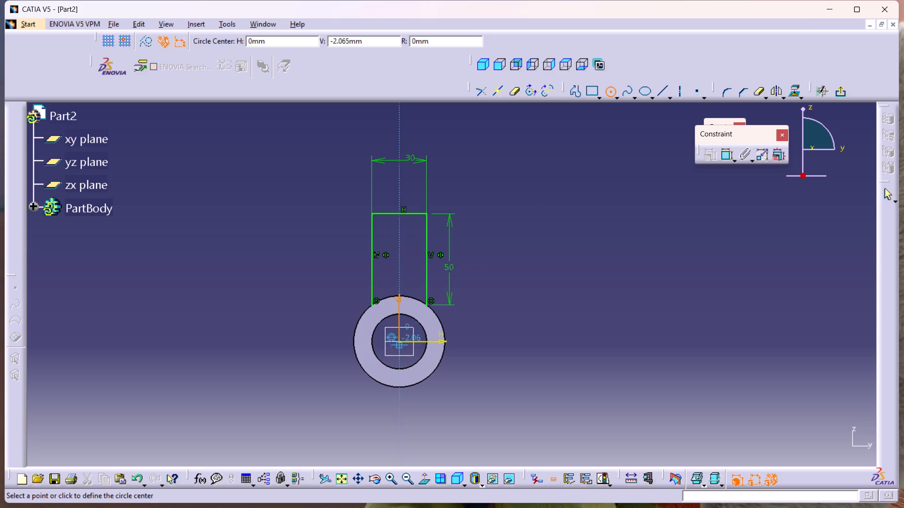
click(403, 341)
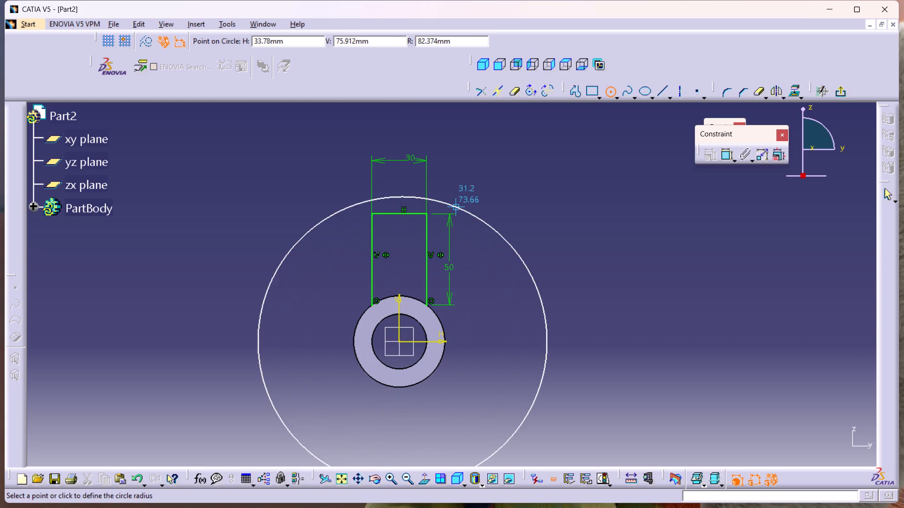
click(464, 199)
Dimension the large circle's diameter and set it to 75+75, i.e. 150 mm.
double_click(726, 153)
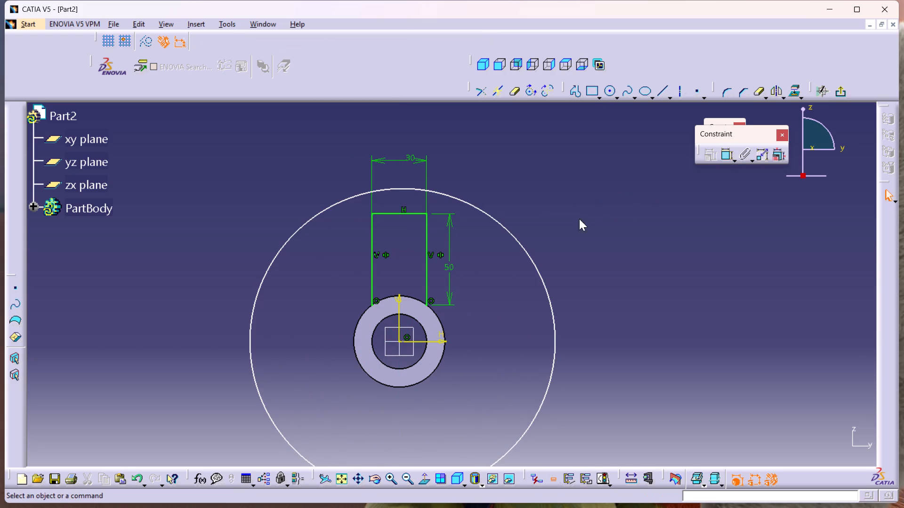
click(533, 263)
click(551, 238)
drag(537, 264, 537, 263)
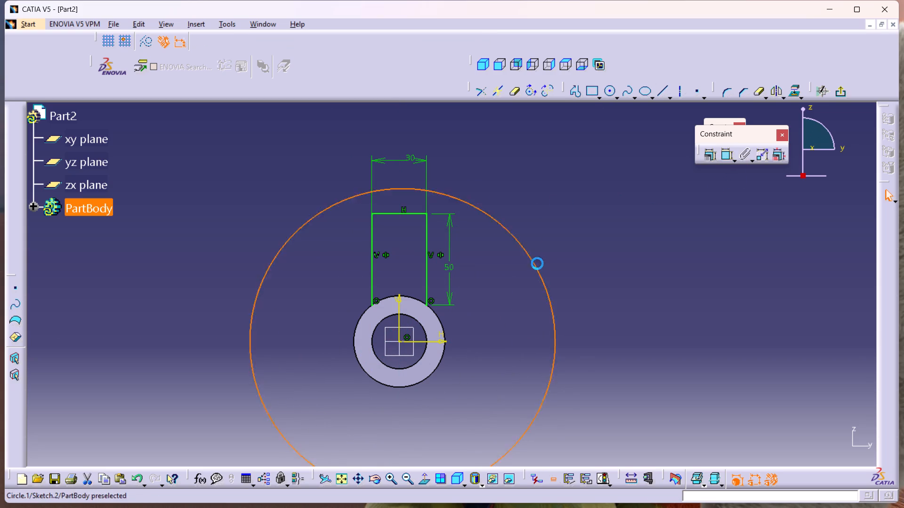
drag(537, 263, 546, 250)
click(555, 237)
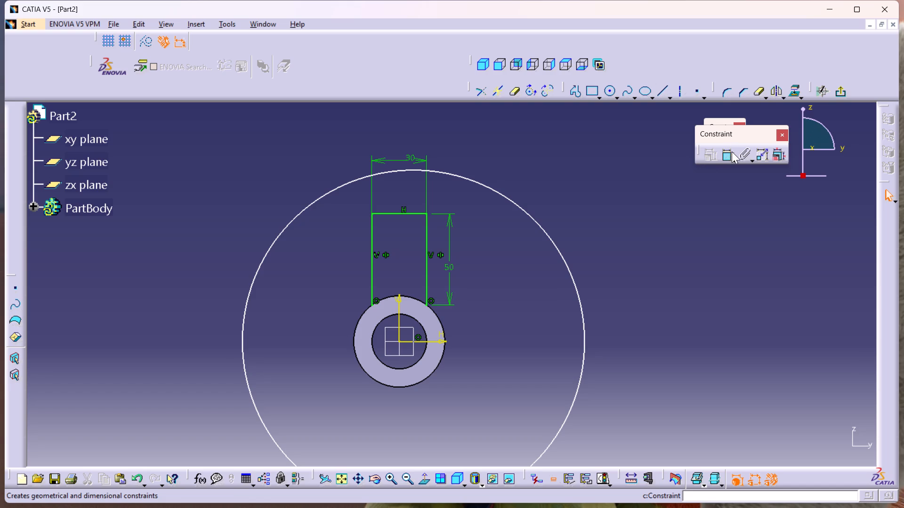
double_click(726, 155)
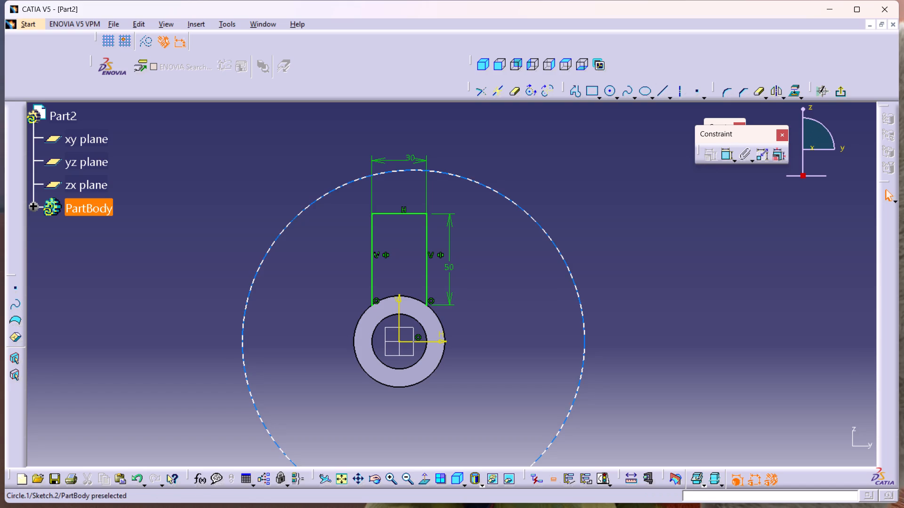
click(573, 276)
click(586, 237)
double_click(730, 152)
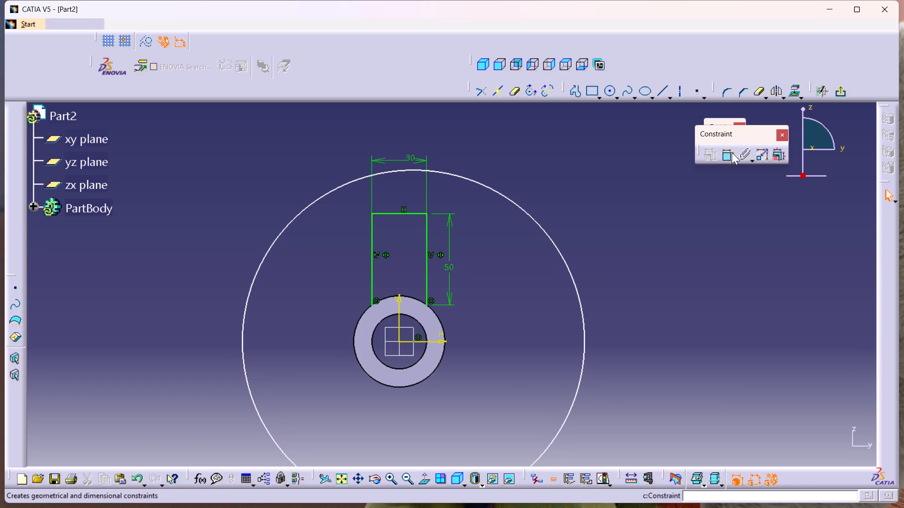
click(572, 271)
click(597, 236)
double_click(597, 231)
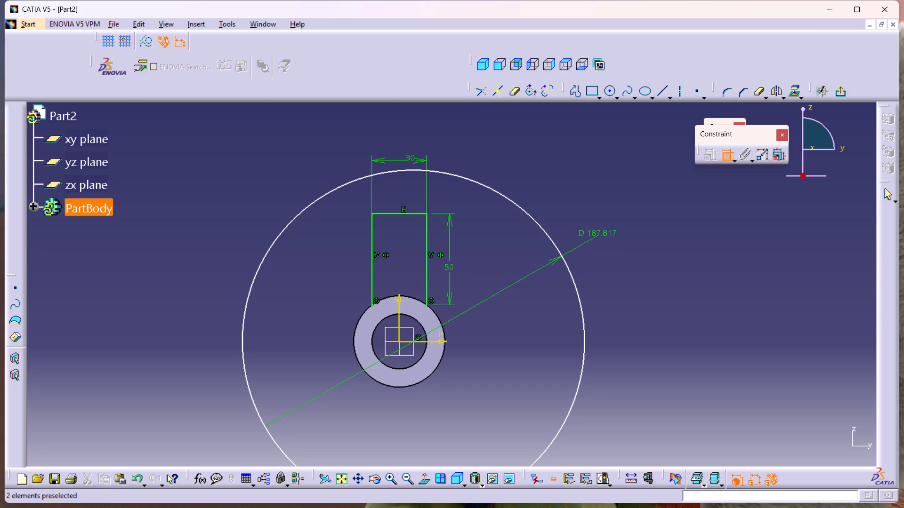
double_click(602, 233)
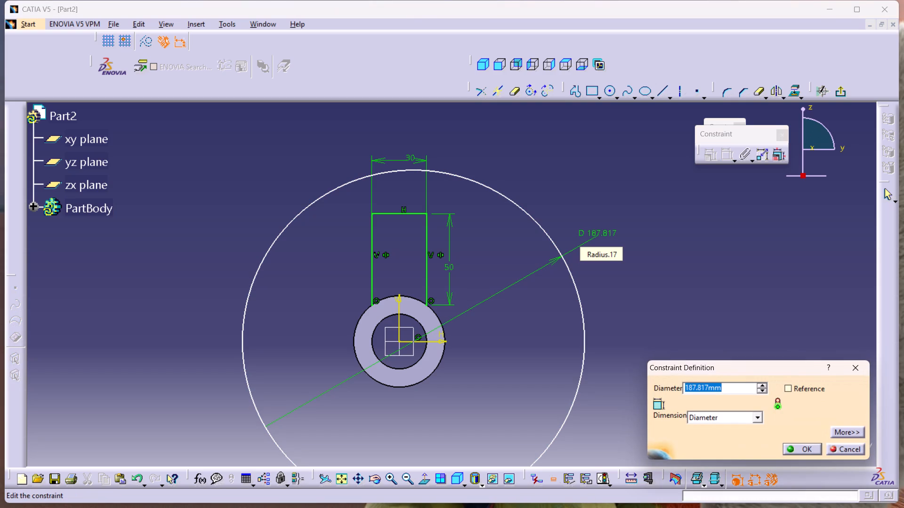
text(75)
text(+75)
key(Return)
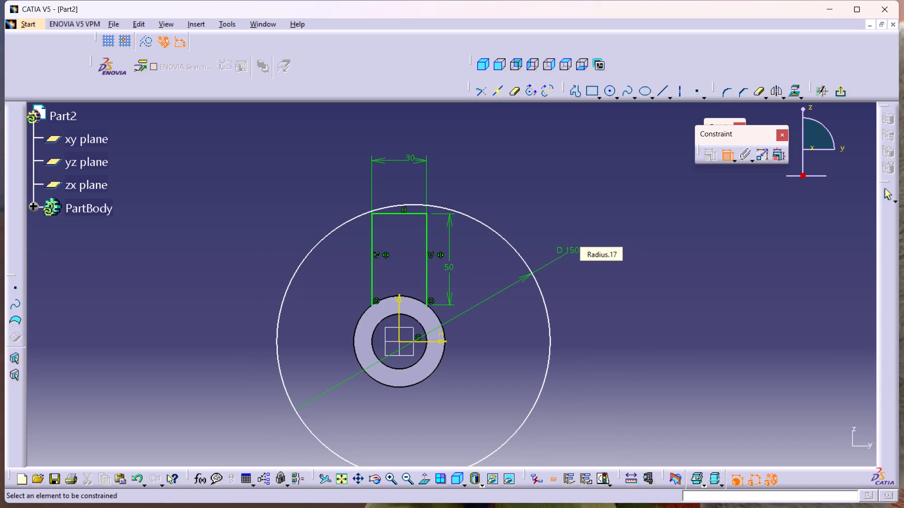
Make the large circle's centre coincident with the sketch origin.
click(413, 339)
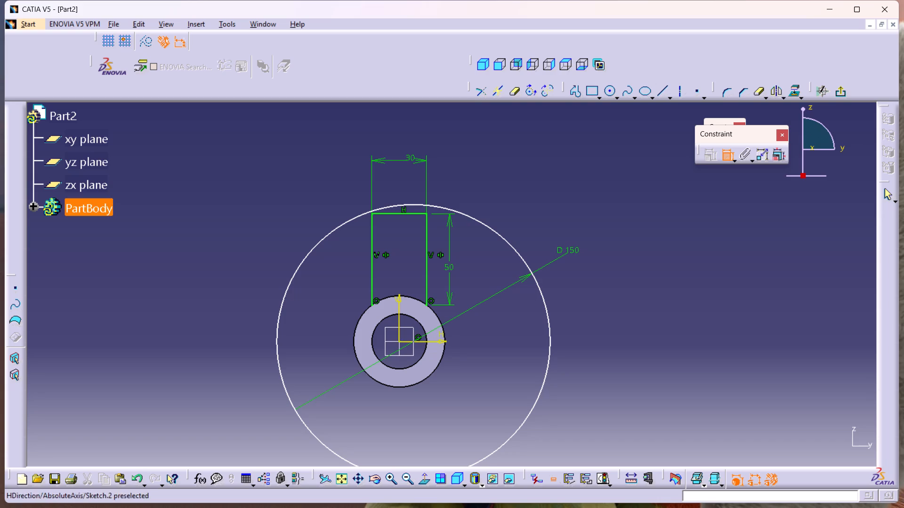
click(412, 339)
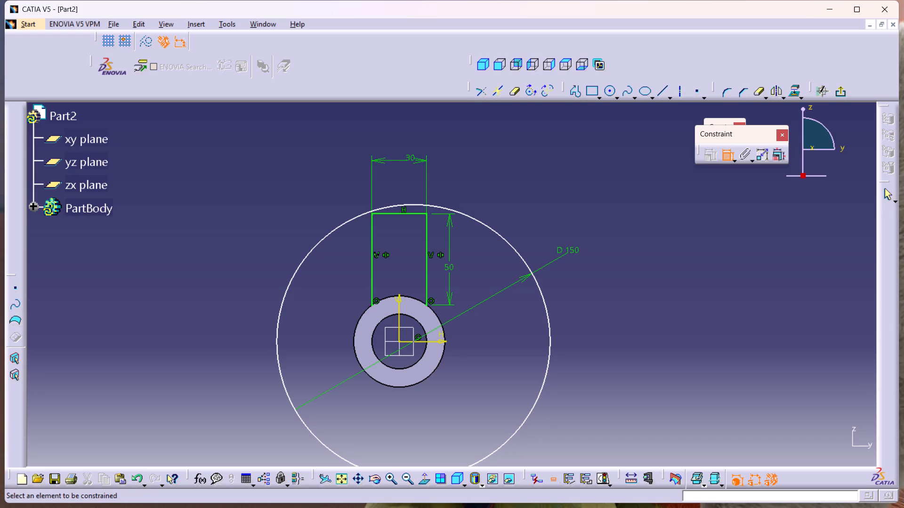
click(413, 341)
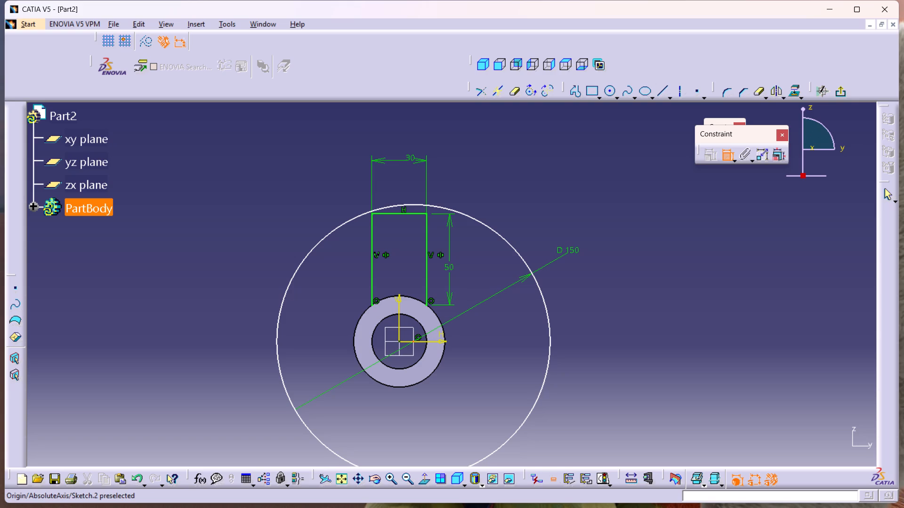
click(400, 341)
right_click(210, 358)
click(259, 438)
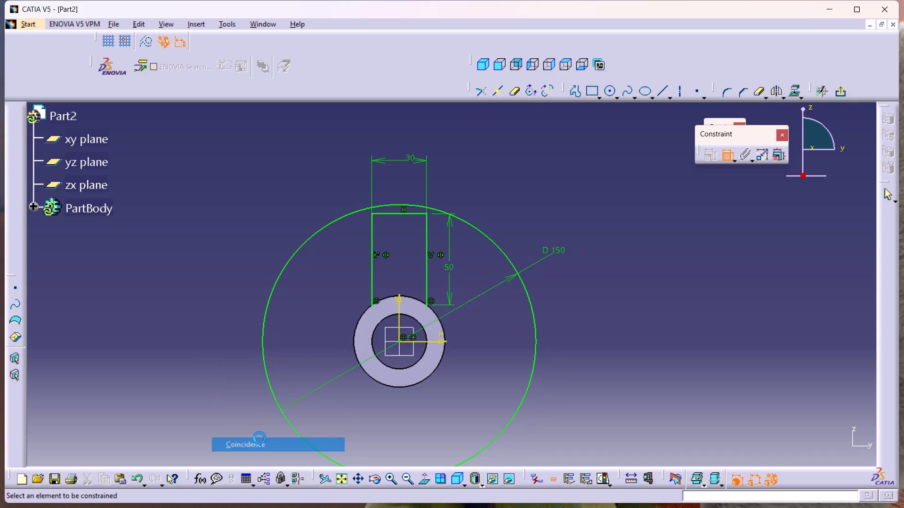
Examine how the profile's top line sits relative to the large circle around it.
middle_drag(452, 309, 458, 266)
right_click(452, 309)
middle_drag(471, 253, 476, 273)
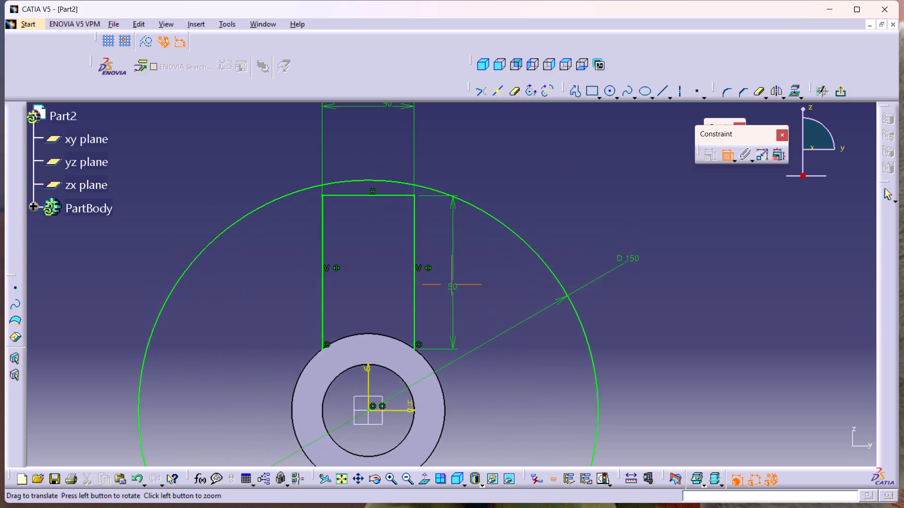
middle_drag(476, 273, 466, 205)
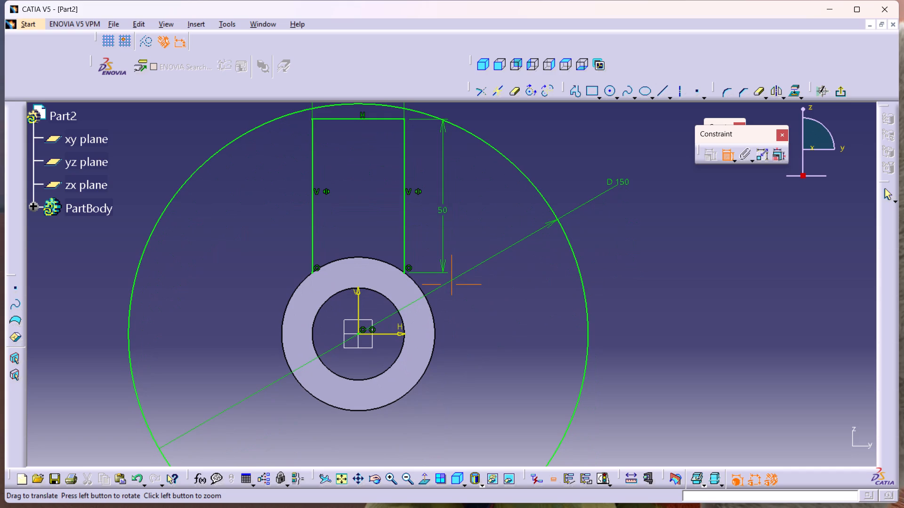
middle_drag(466, 205, 476, 254)
right_click(466, 205)
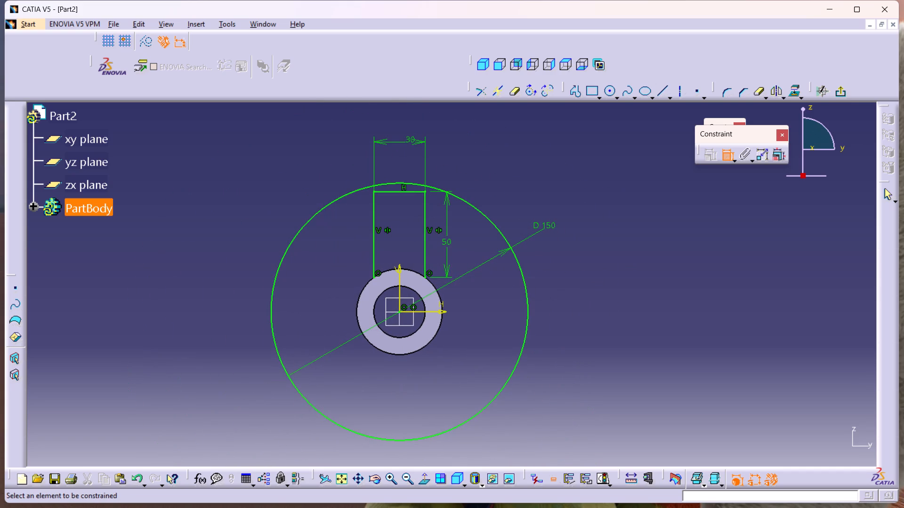
middle_drag(403, 214, 403, 214)
right_click(403, 214)
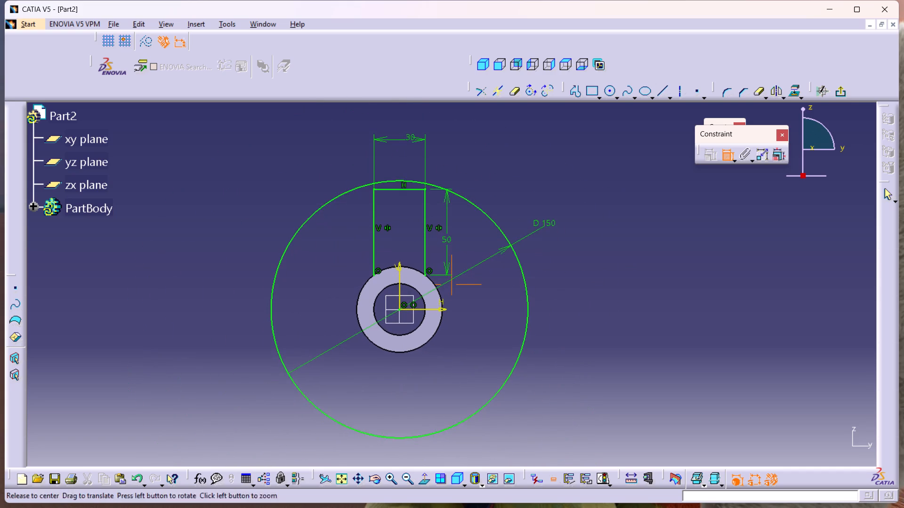
middle_drag(403, 214, 401, 161)
middle_drag(389, 182, 390, 258)
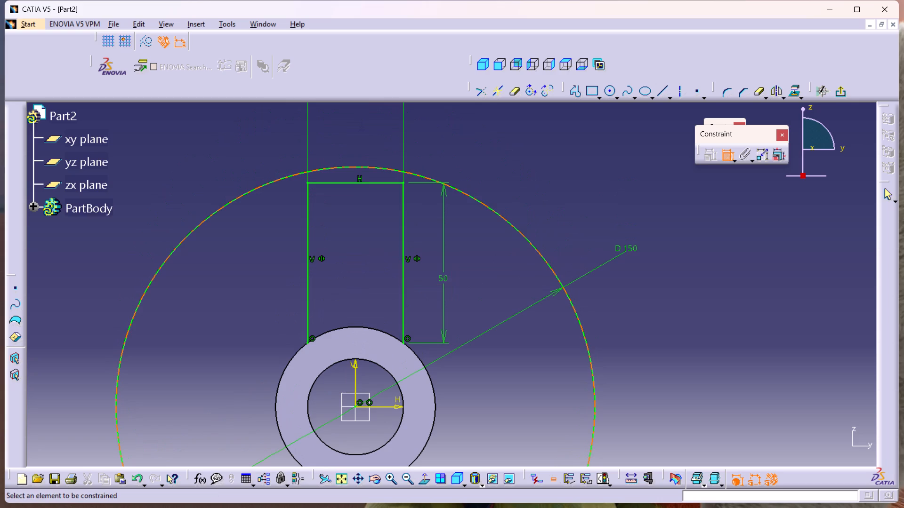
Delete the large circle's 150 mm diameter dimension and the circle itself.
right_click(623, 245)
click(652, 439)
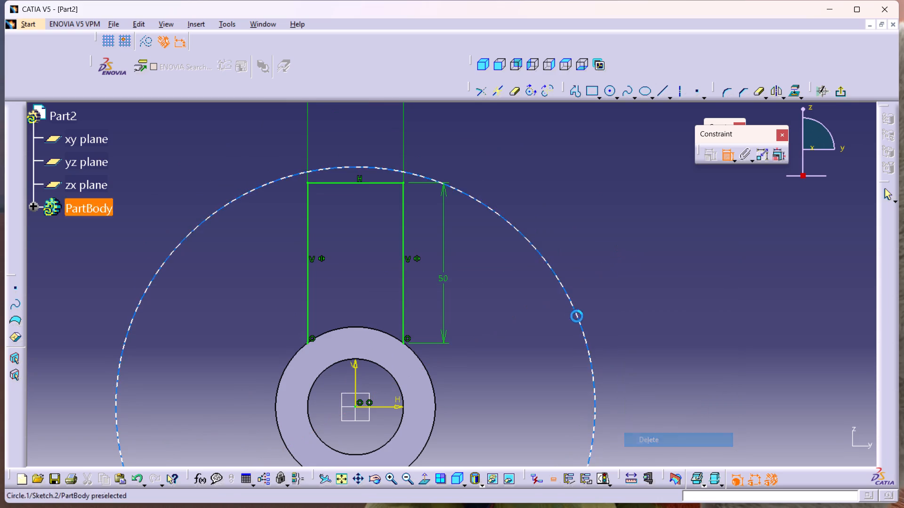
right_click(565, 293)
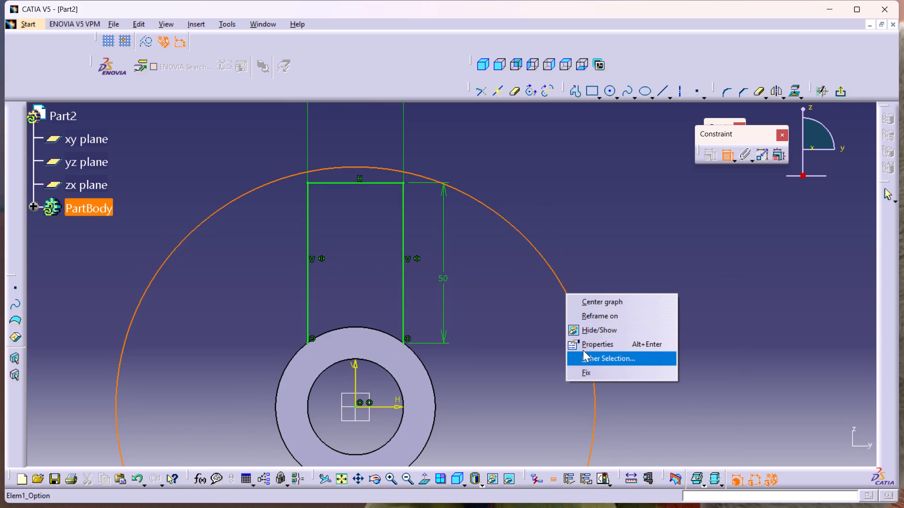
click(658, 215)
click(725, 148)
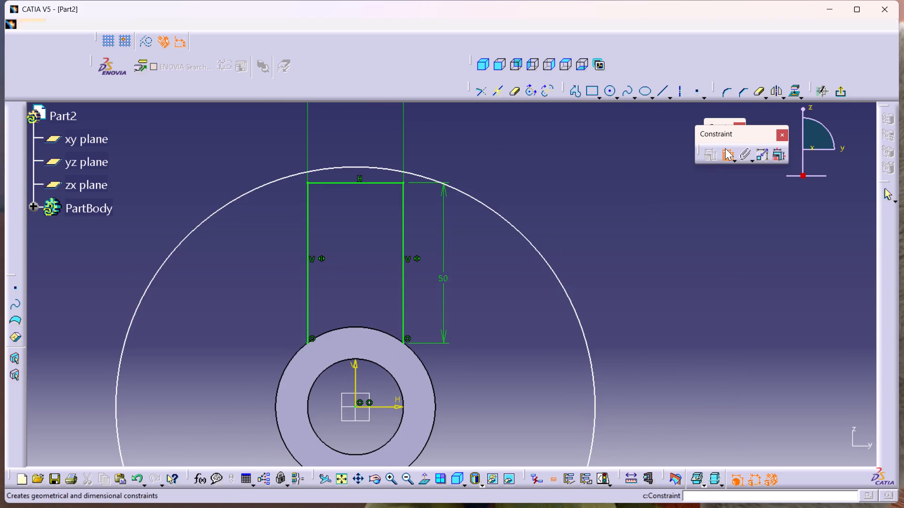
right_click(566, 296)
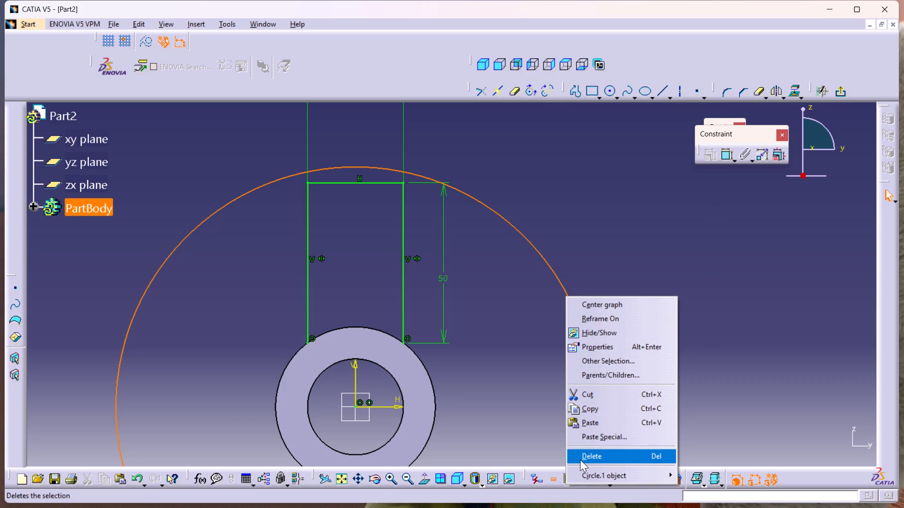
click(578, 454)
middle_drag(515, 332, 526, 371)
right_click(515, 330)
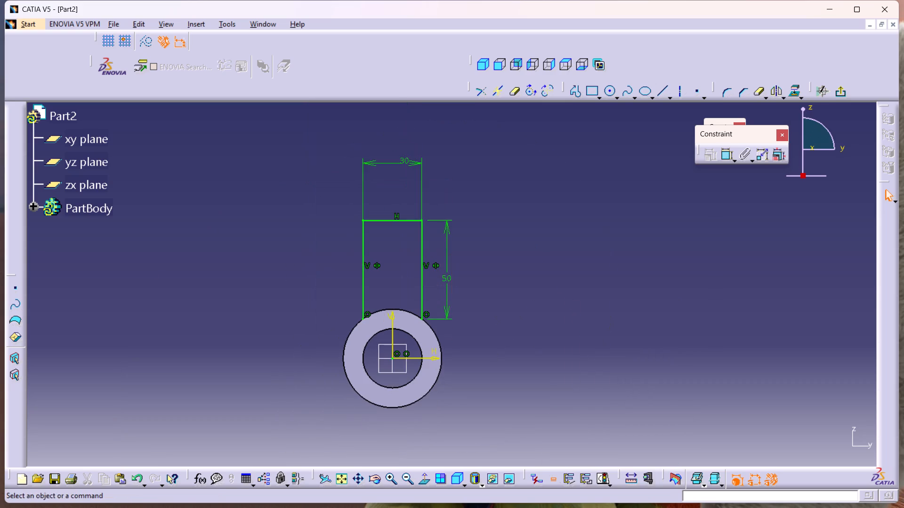
Project the hollow cylinder's outer circular edge onto the sketch plane.
middle_drag(526, 364, 525, 321)
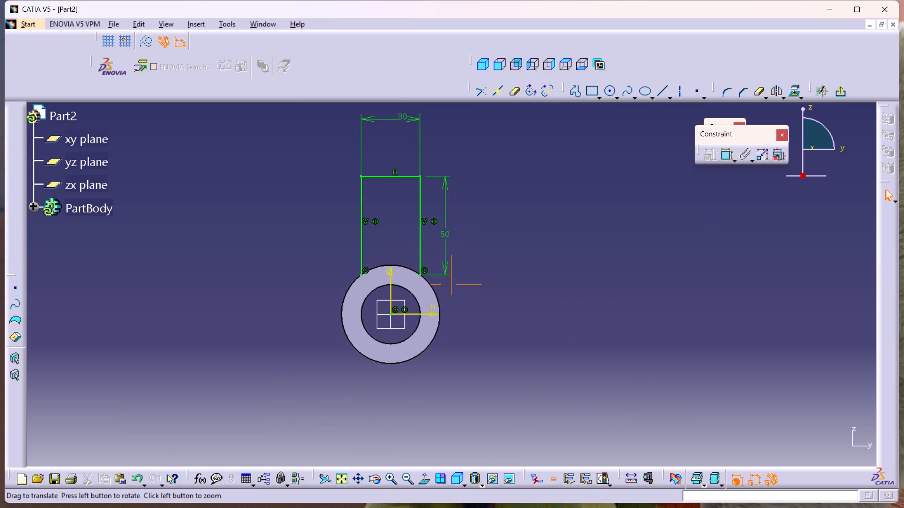
click(401, 265)
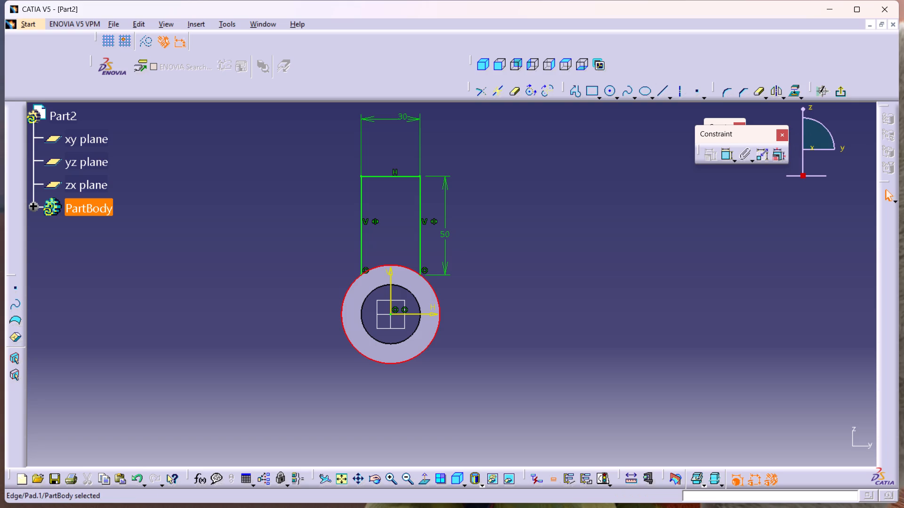
click(798, 91)
click(548, 249)
click(791, 90)
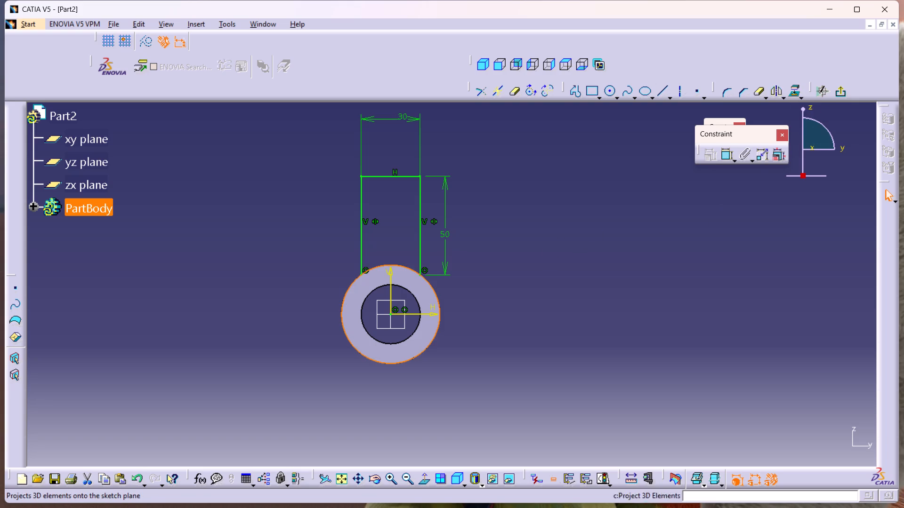
click(568, 231)
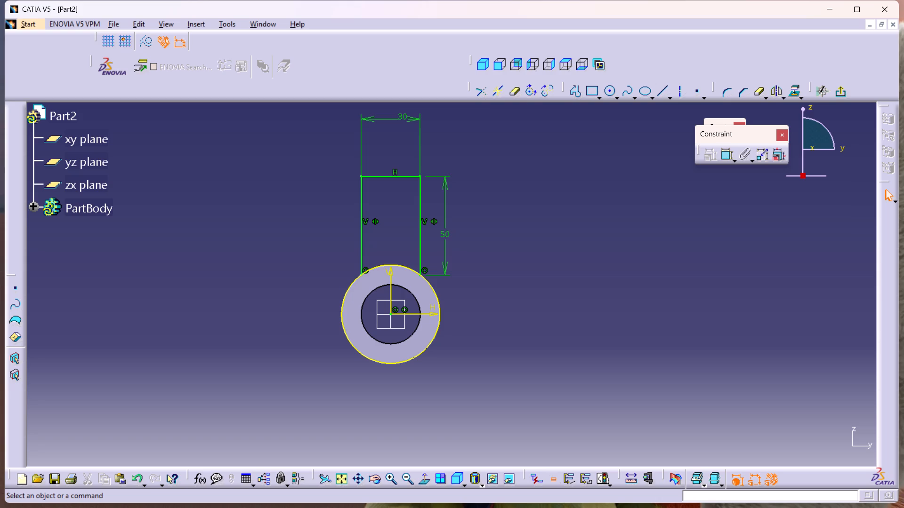
Mirror the upright profile's two vertical lines and top line about the sketch's horizontal axis, and exit the sketch.
click(421, 241)
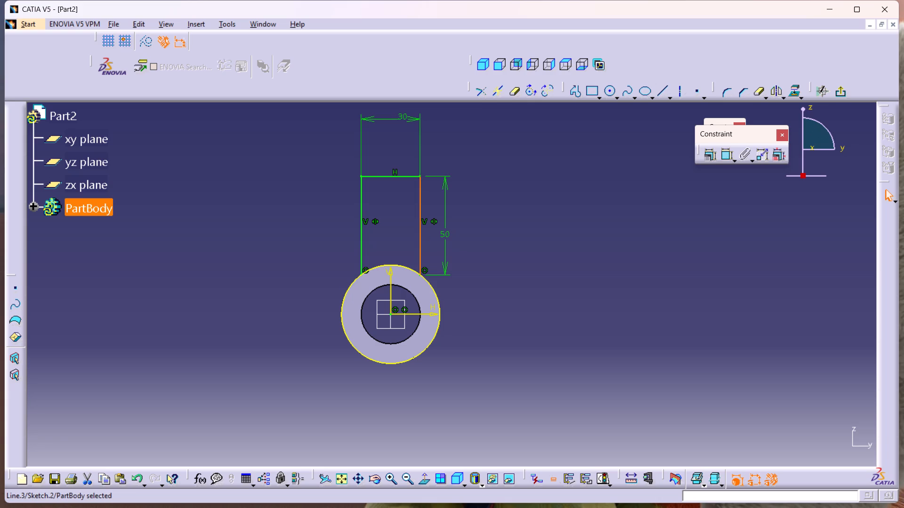
ctrl+click(360, 239)
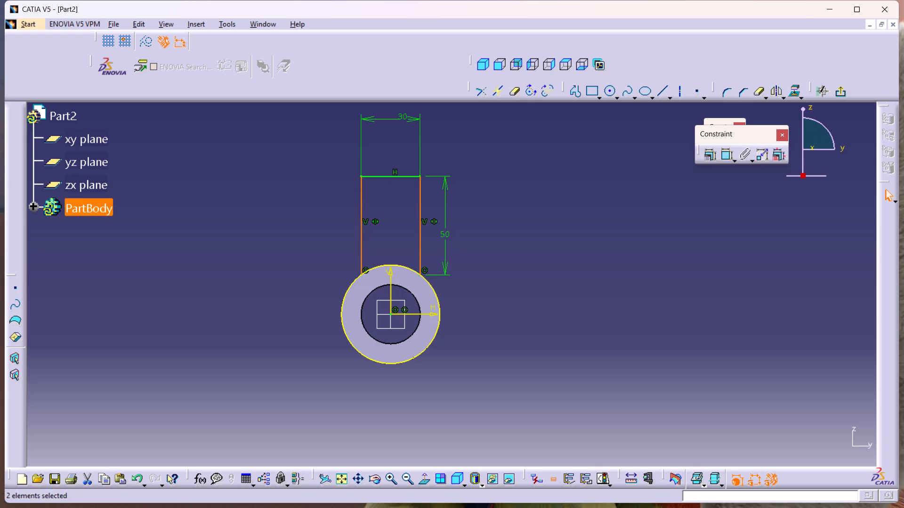
ctrl+click(385, 175)
click(777, 84)
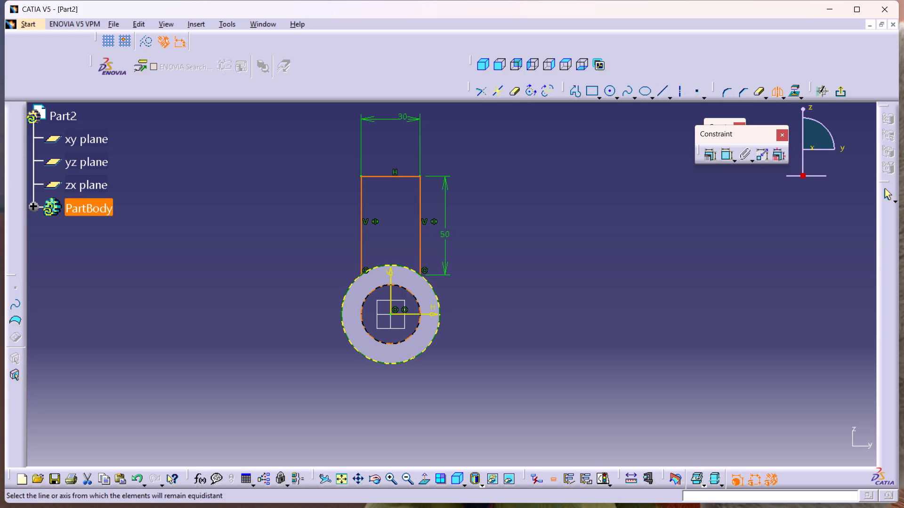
click(418, 312)
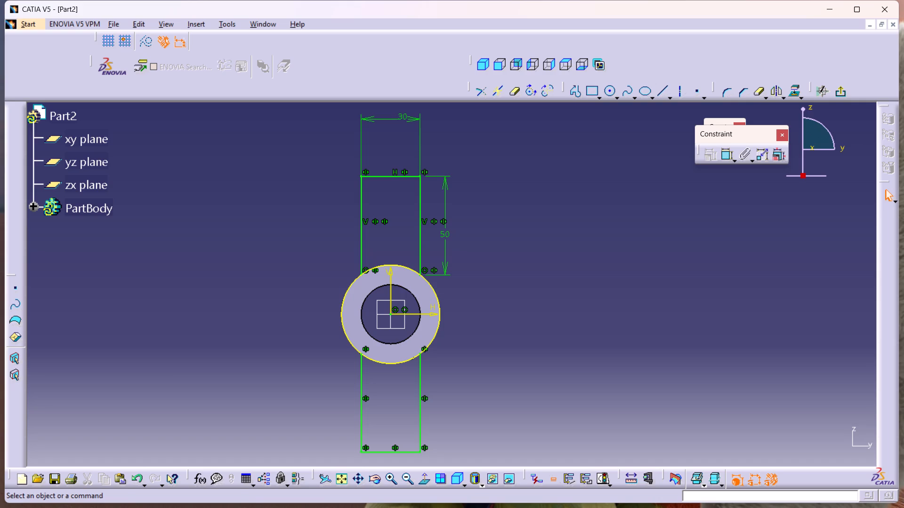
click(843, 95)
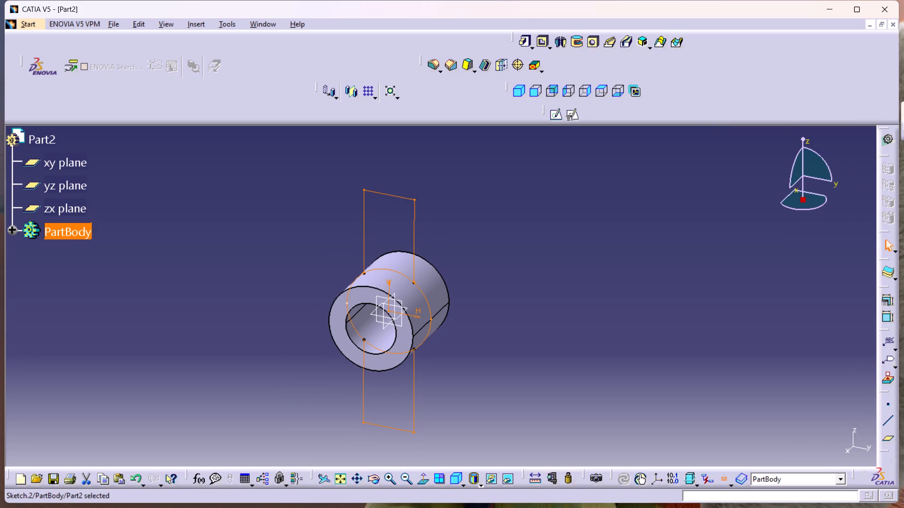
Reopen Sketch.2, trim away the projected circle's two side arcs between the upper and lower profiles, and exit the sketch.
click(12, 225)
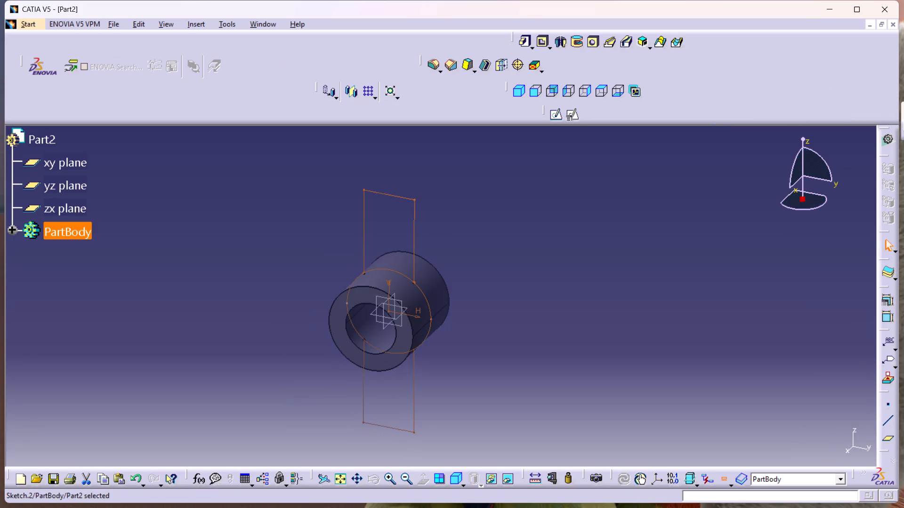
click(13, 212)
click(8, 230)
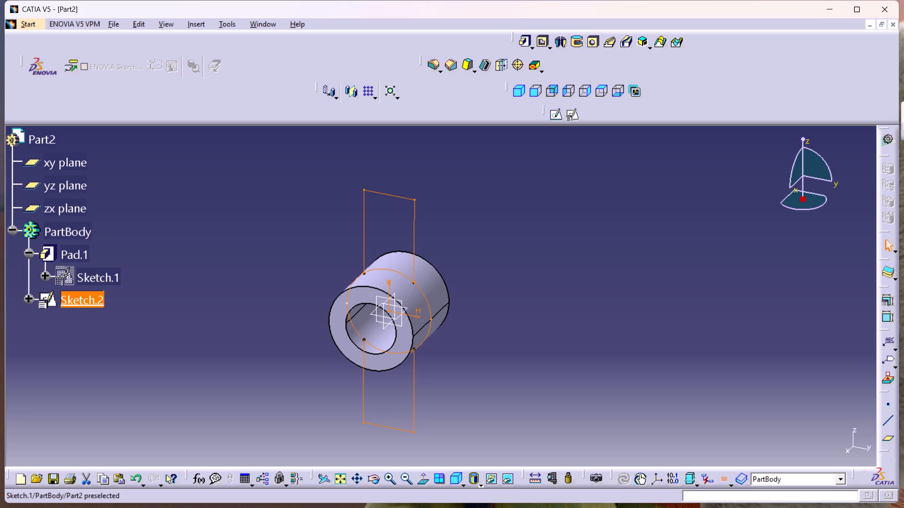
double_click(63, 302)
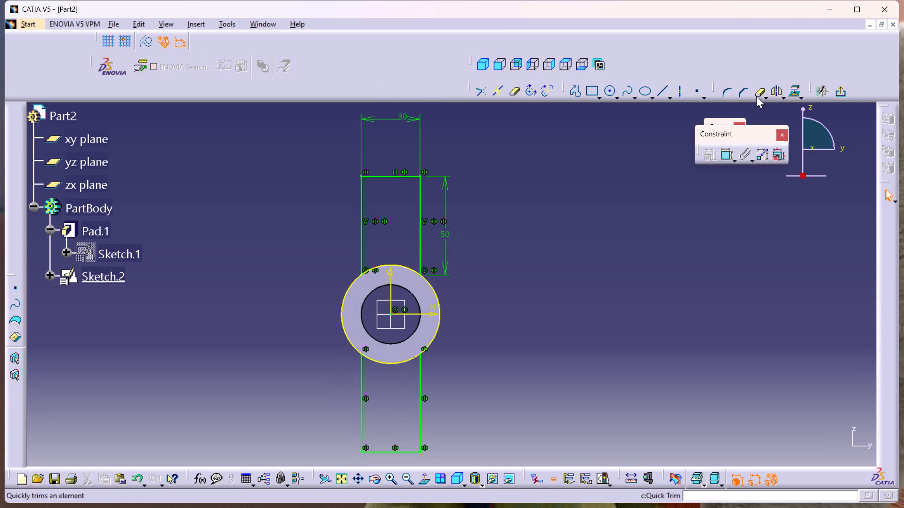
double_click(759, 89)
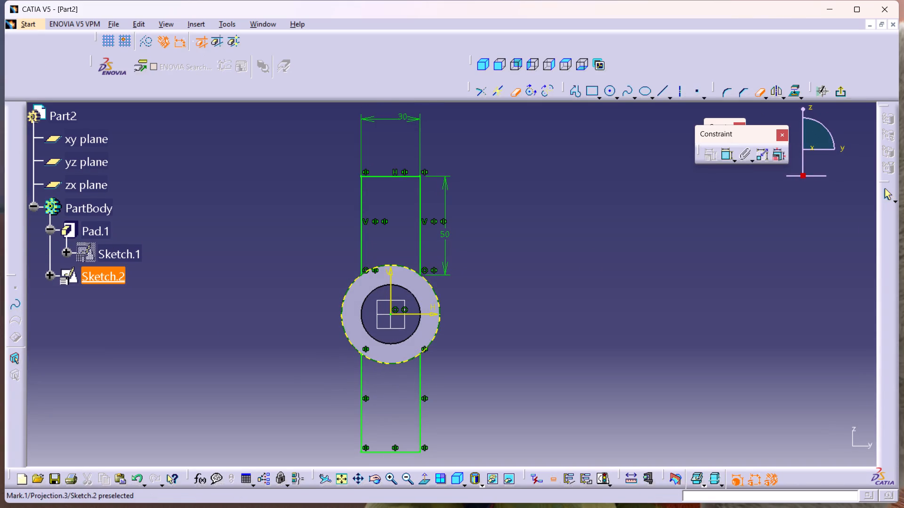
click(440, 308)
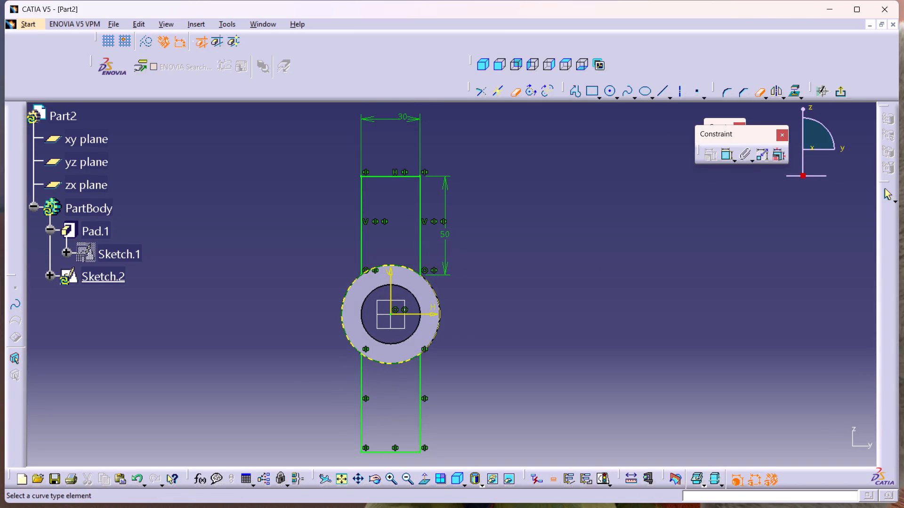
click(343, 304)
click(842, 87)
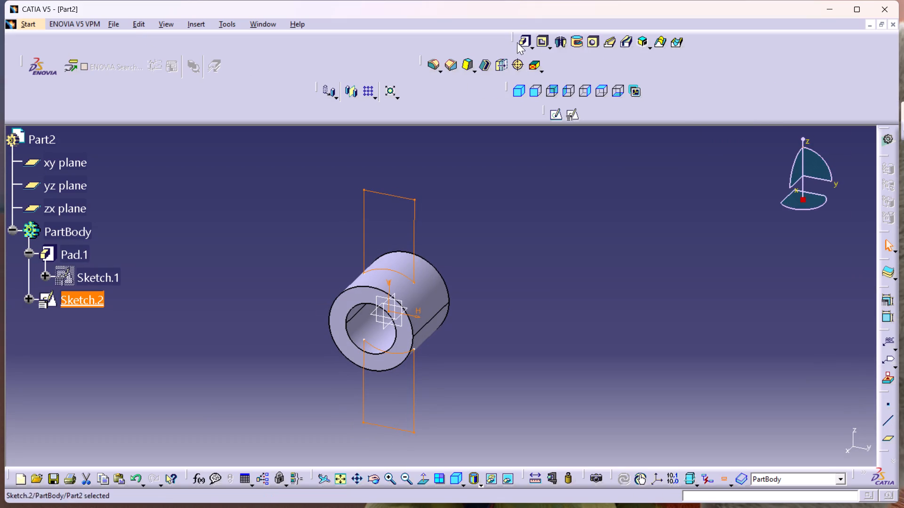
Pad Sketch.2 with a length of 7.5 mm and mirrored extent.
click(523, 36)
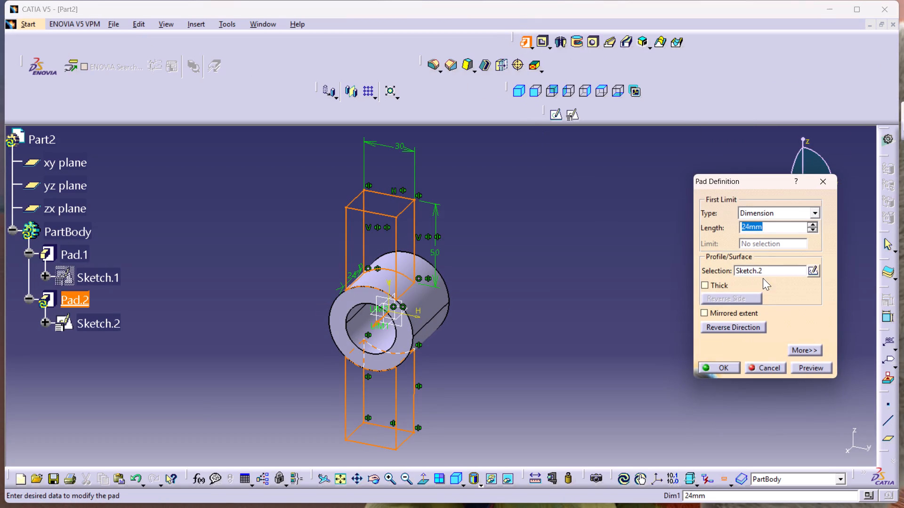
click(711, 314)
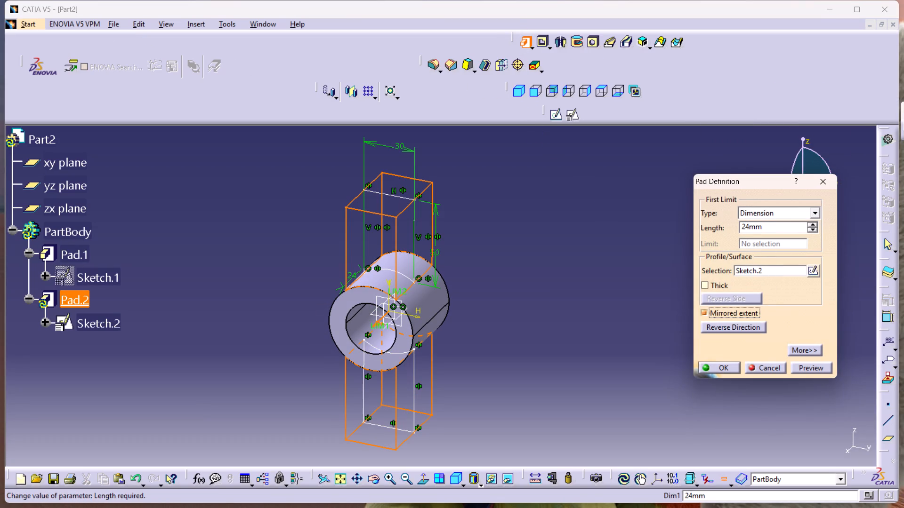
double_click(773, 227)
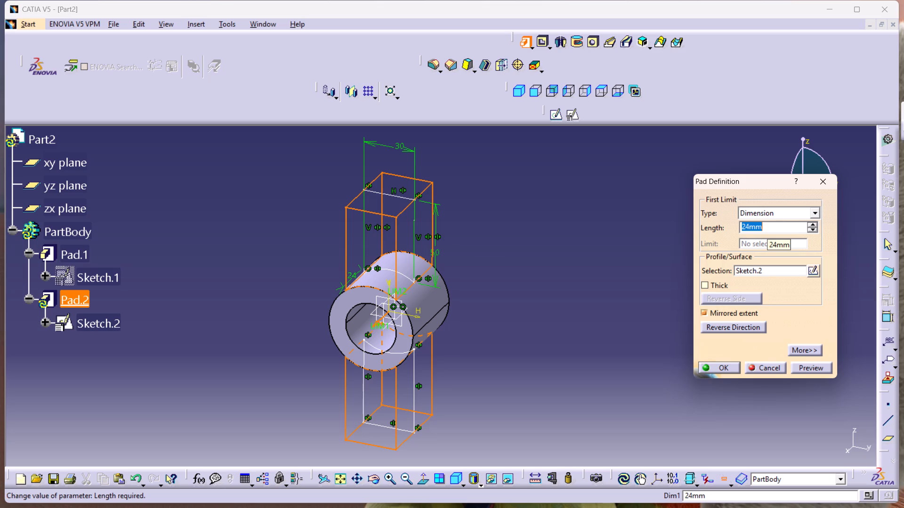
text(7.5)
key(Return)
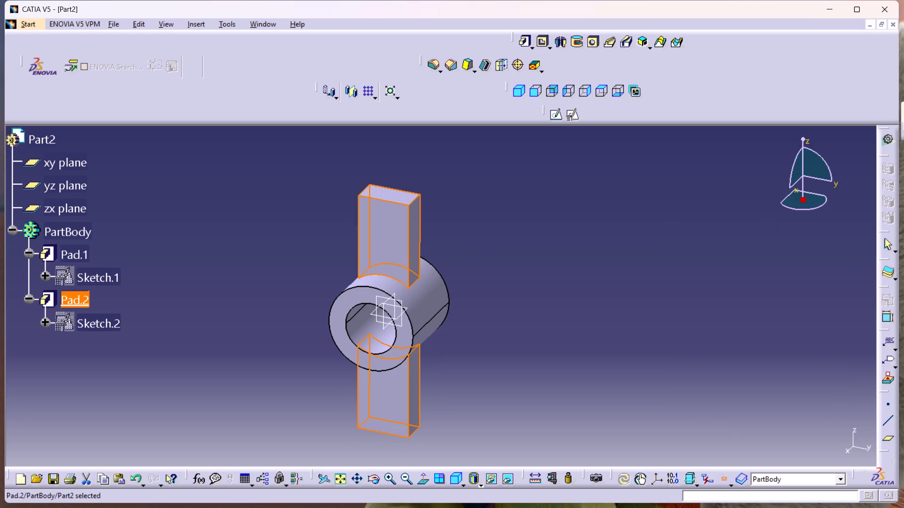
click(470, 367)
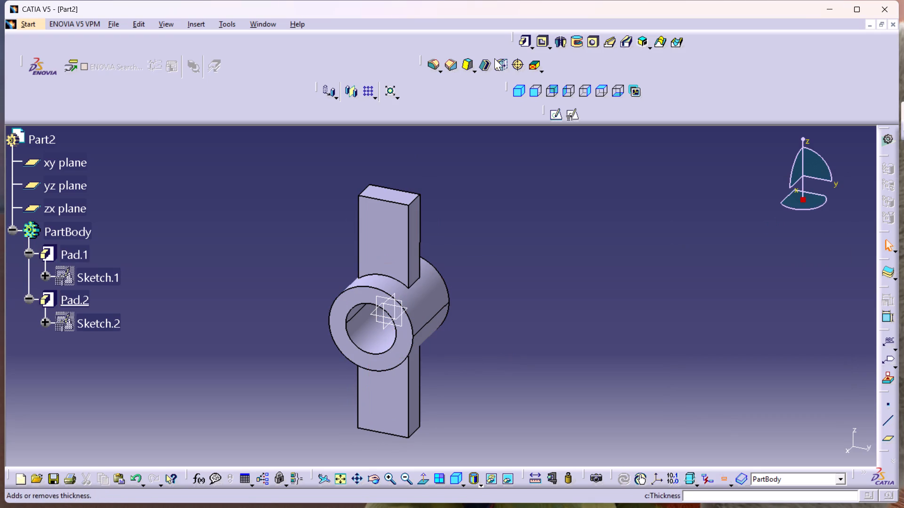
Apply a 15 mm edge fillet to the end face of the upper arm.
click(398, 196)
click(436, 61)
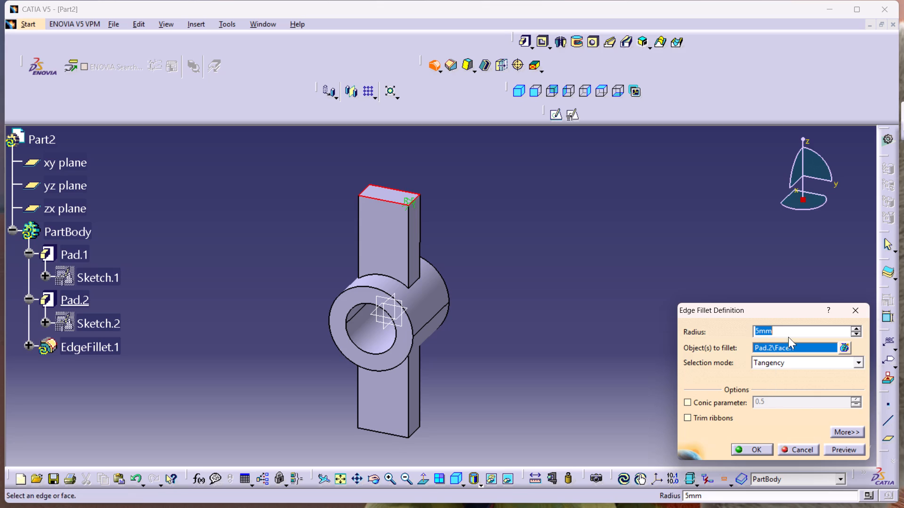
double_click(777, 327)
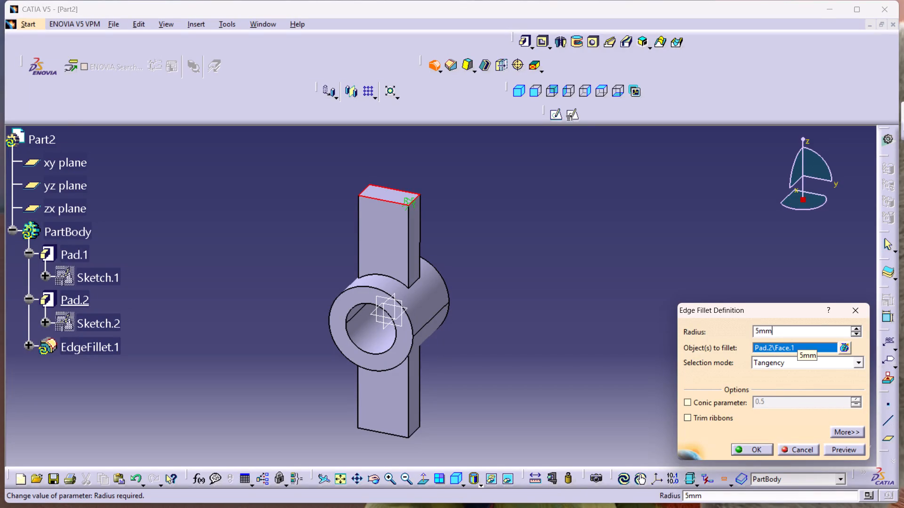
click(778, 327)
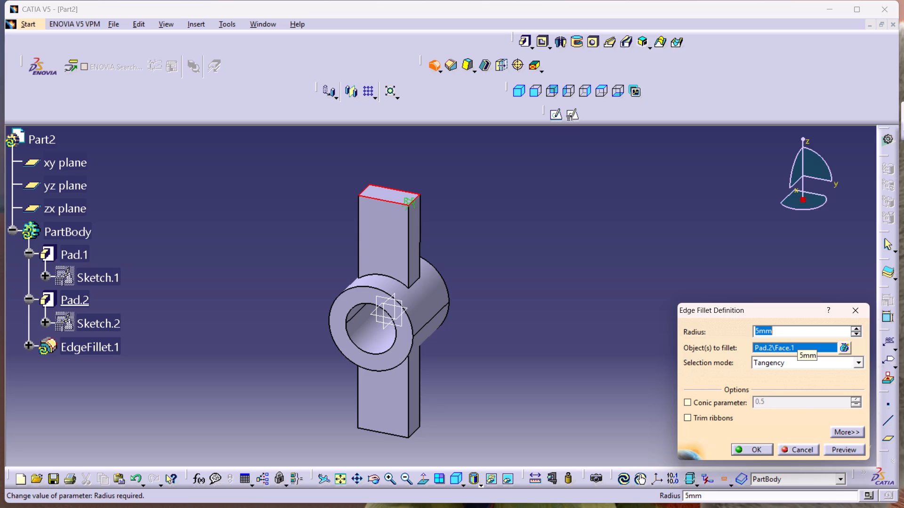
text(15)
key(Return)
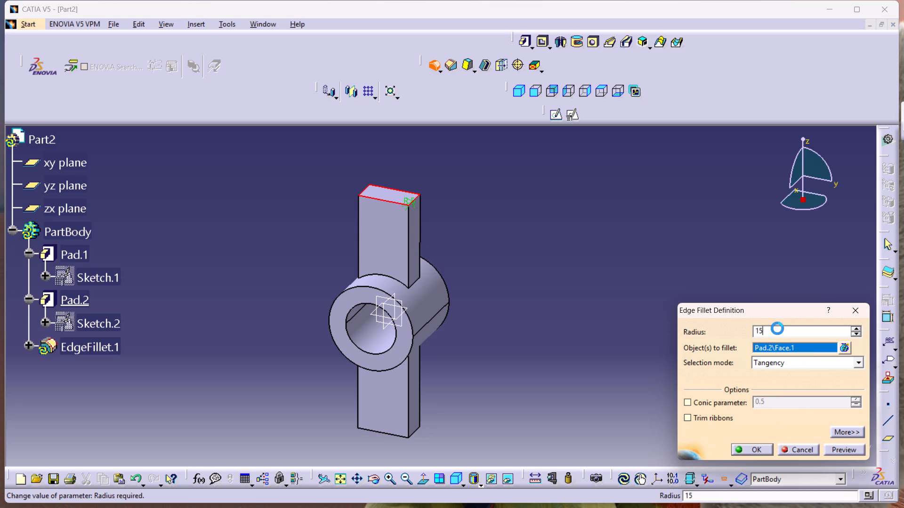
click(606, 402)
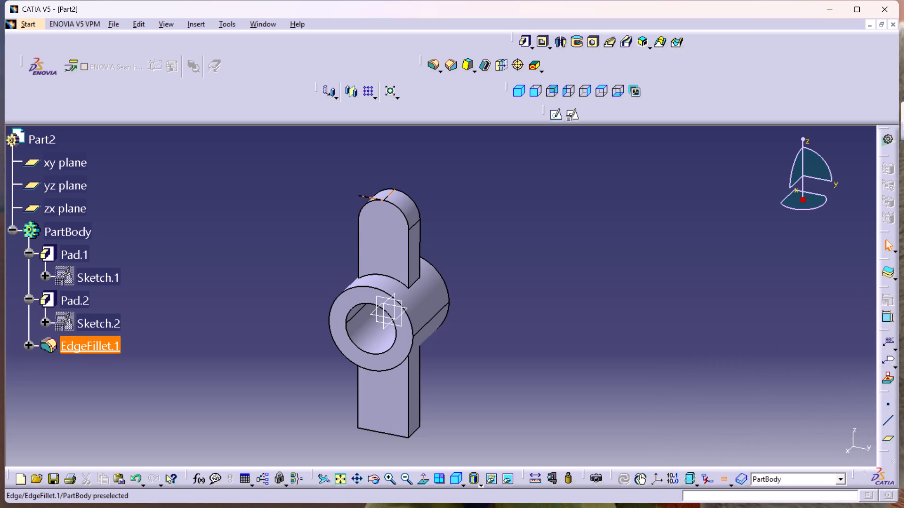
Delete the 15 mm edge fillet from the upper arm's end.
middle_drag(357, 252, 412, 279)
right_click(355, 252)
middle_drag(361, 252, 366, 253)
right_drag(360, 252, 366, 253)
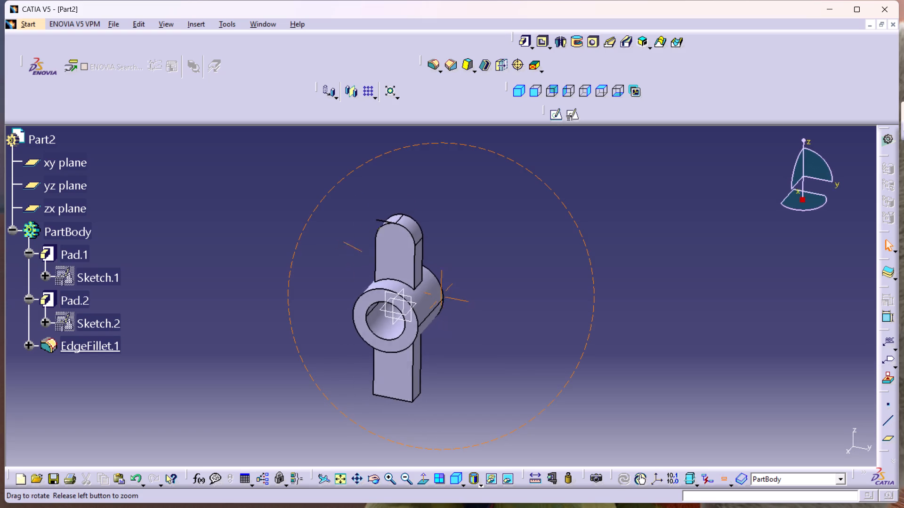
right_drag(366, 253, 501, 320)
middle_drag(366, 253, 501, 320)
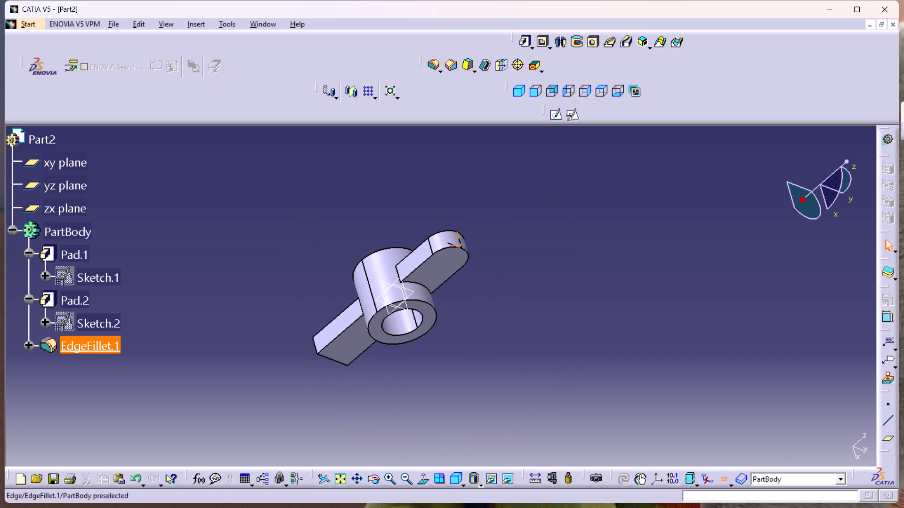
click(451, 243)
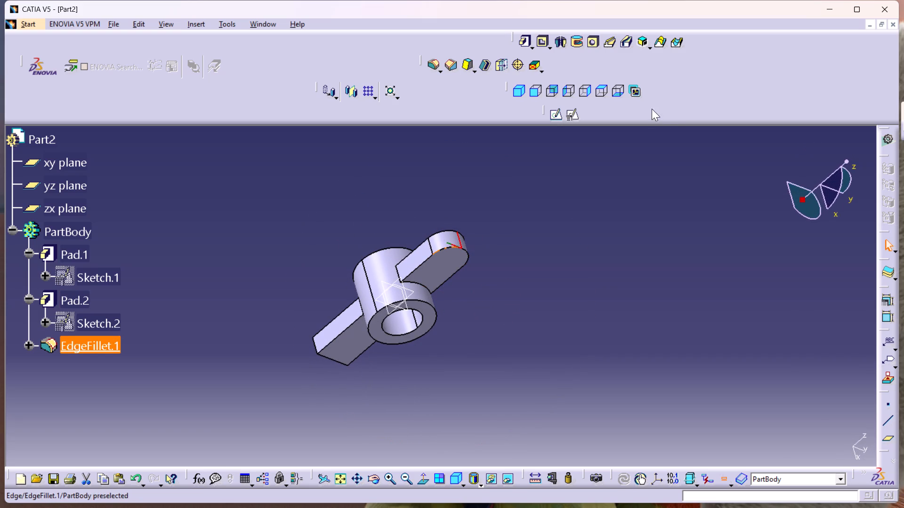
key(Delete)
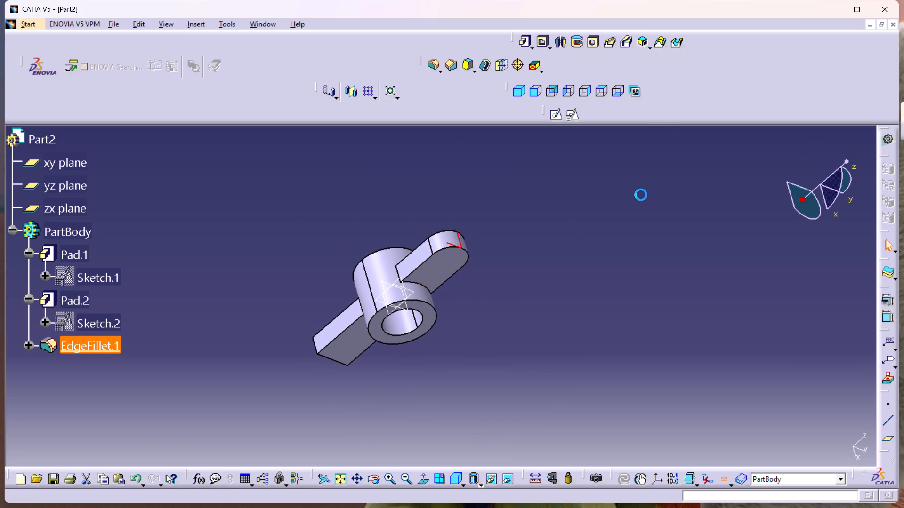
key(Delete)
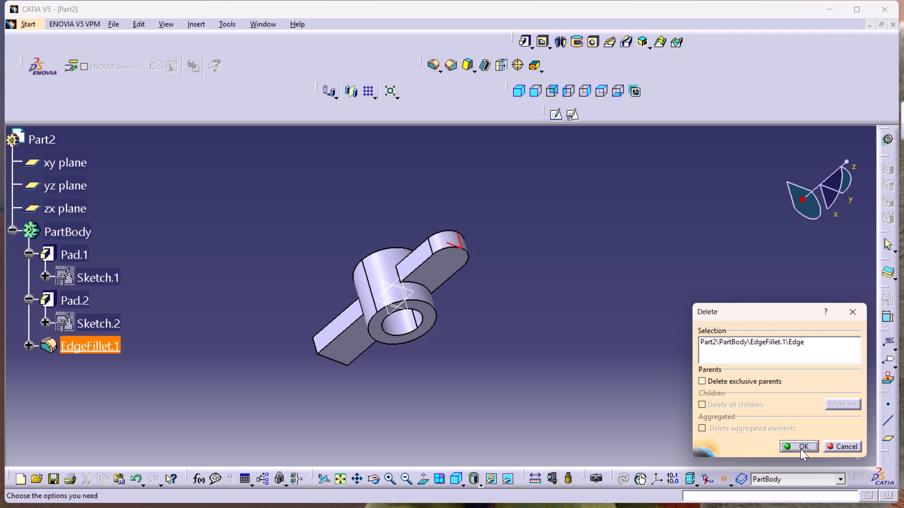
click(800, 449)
Apply a 15 mm edge fillet with tangency selection to the end face of the upper arm.
click(464, 243)
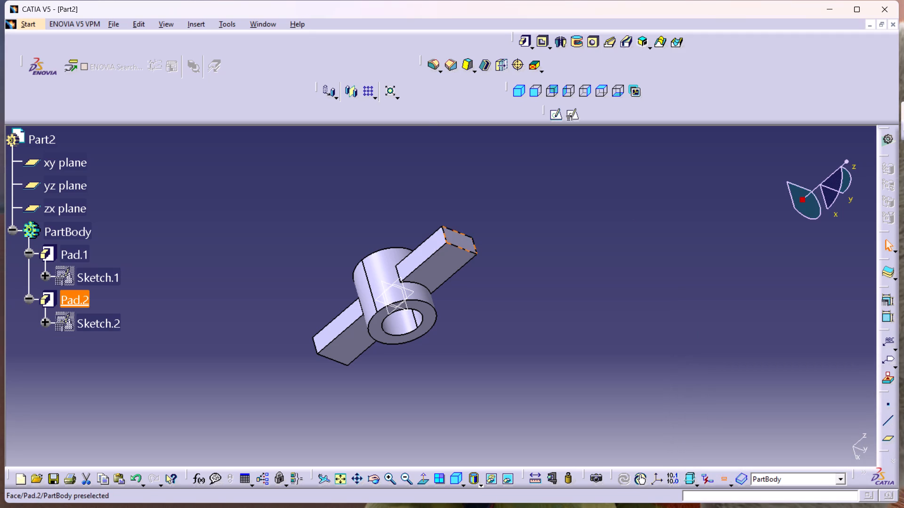
click(430, 63)
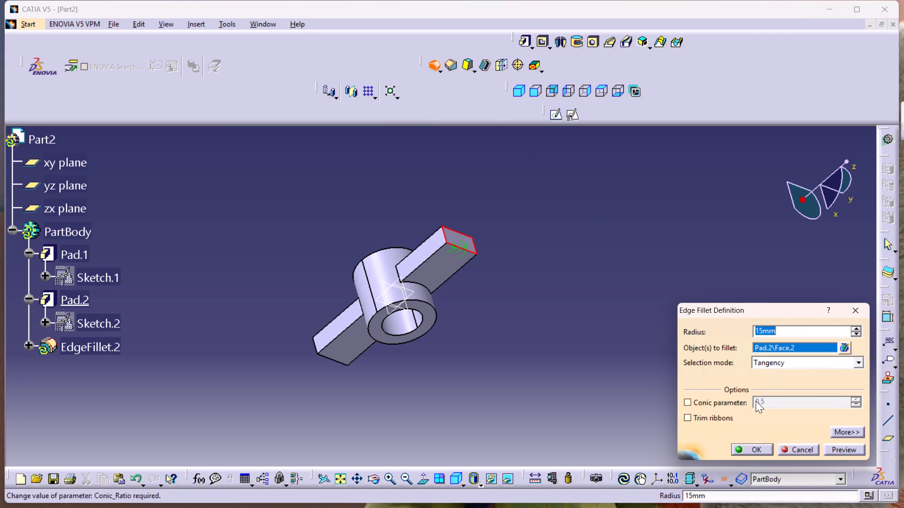
click(743, 447)
click(565, 336)
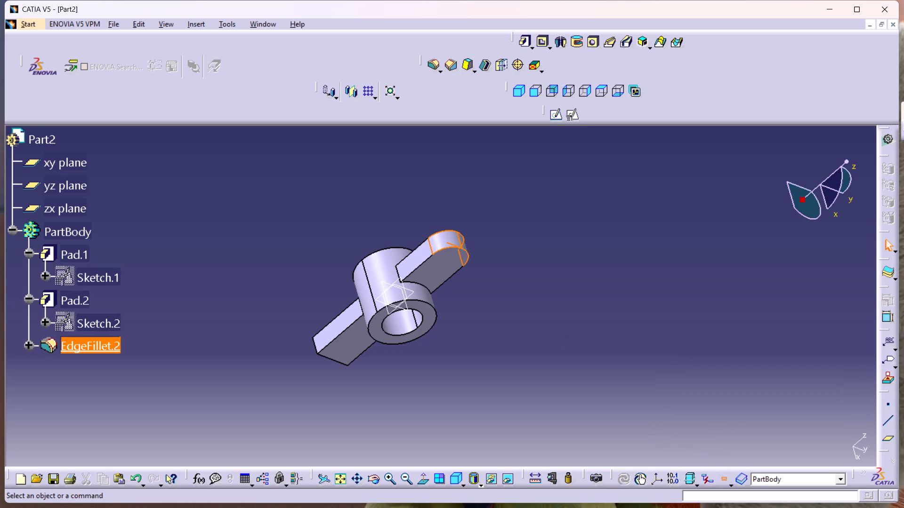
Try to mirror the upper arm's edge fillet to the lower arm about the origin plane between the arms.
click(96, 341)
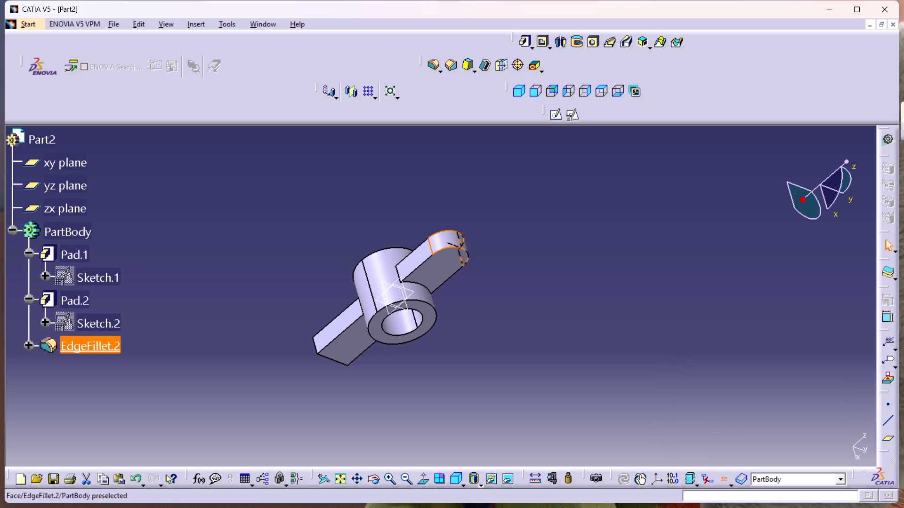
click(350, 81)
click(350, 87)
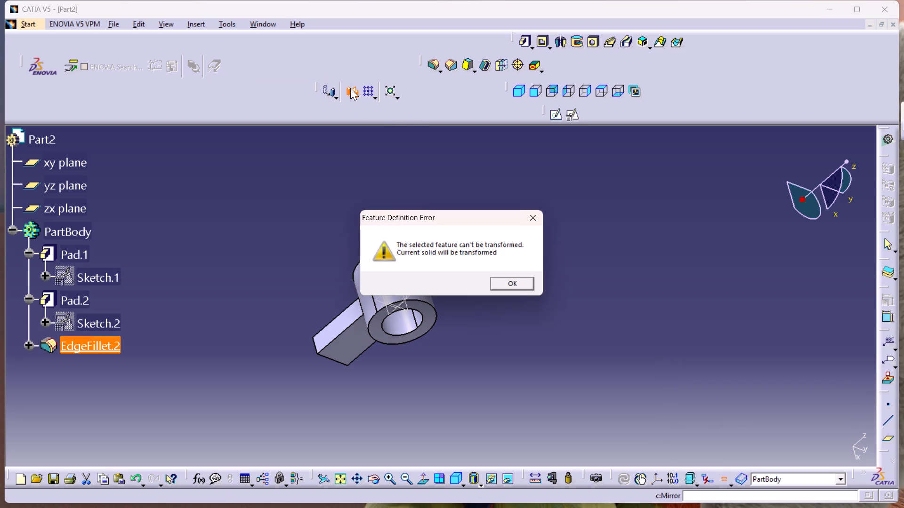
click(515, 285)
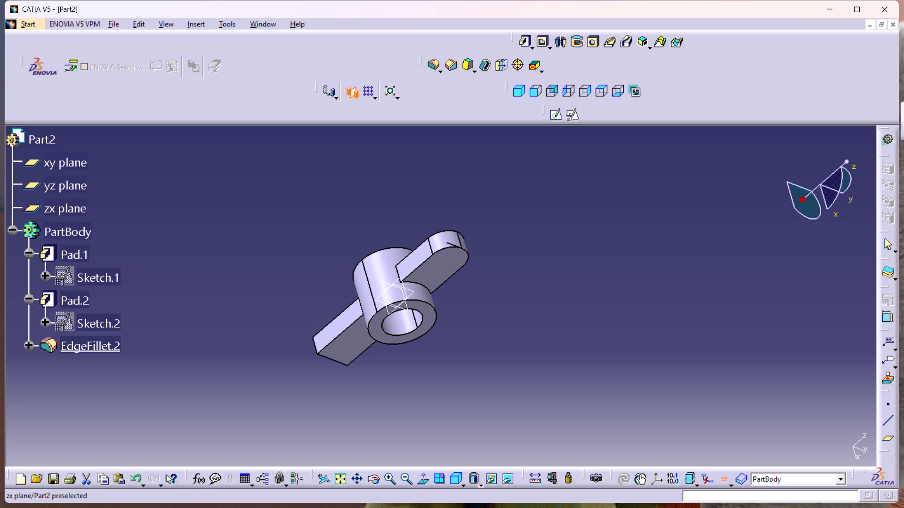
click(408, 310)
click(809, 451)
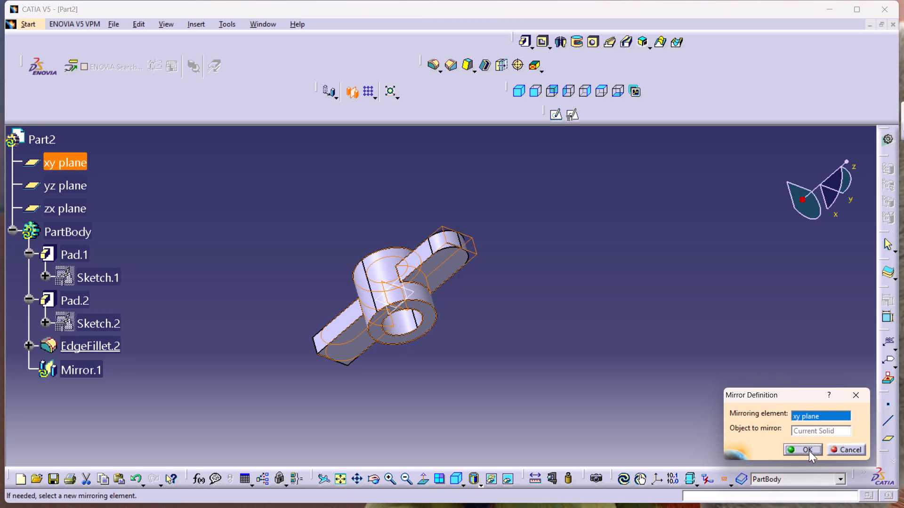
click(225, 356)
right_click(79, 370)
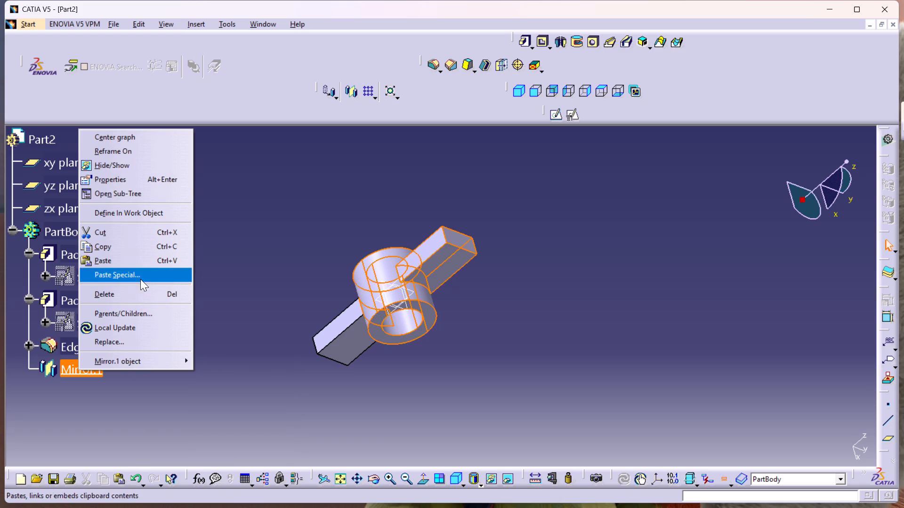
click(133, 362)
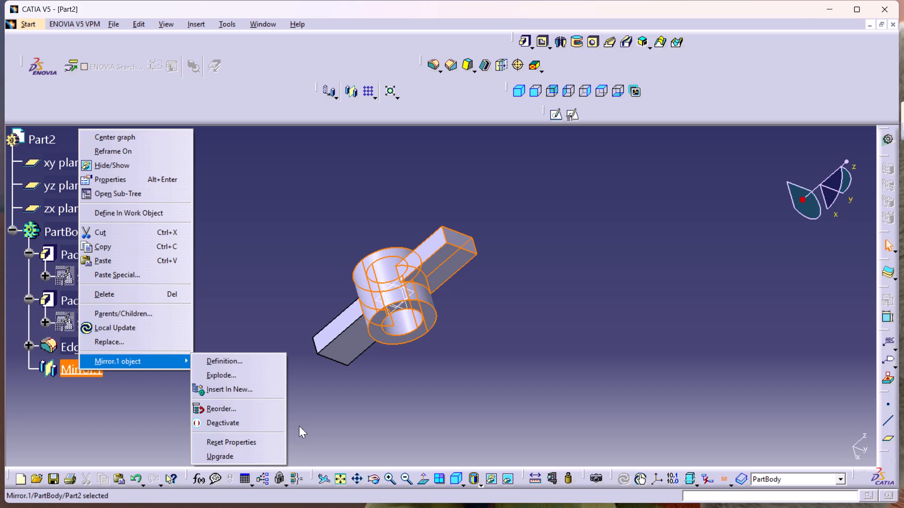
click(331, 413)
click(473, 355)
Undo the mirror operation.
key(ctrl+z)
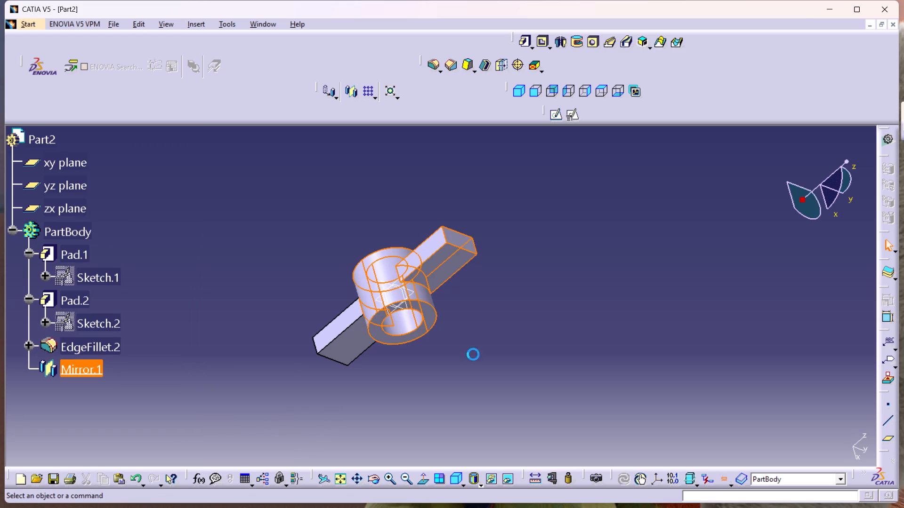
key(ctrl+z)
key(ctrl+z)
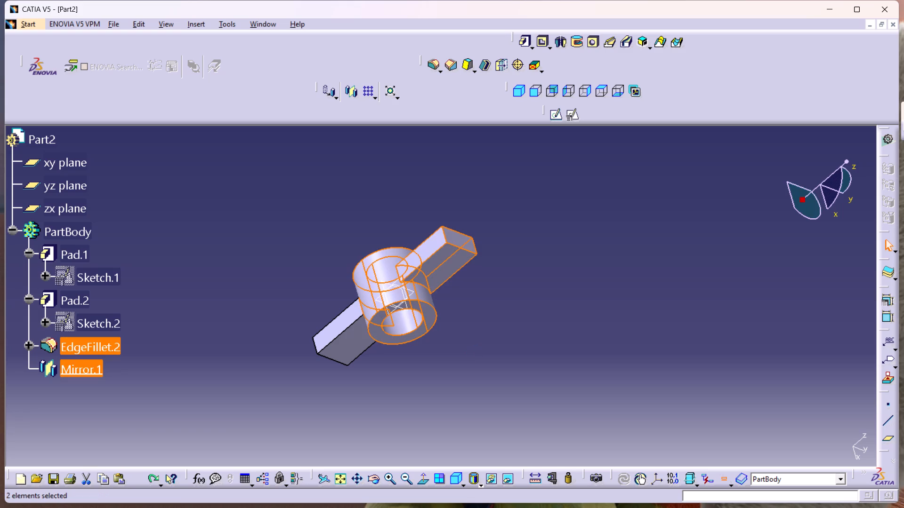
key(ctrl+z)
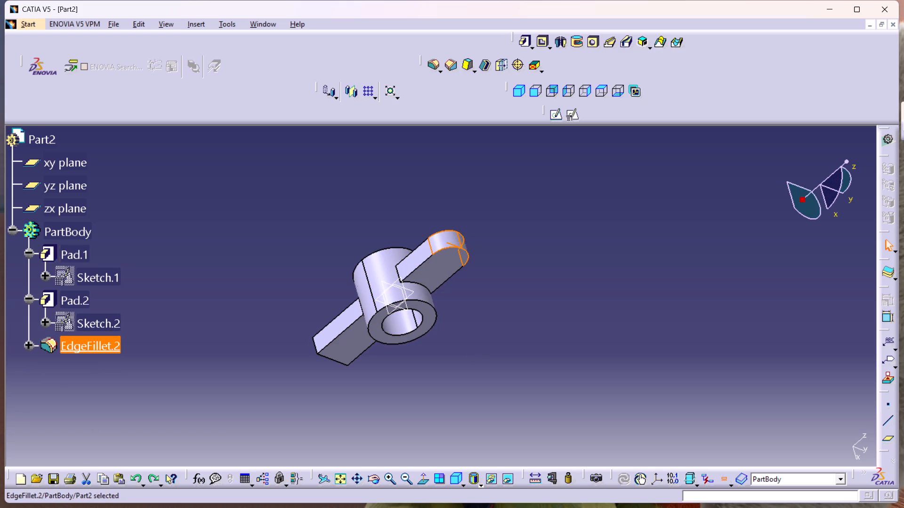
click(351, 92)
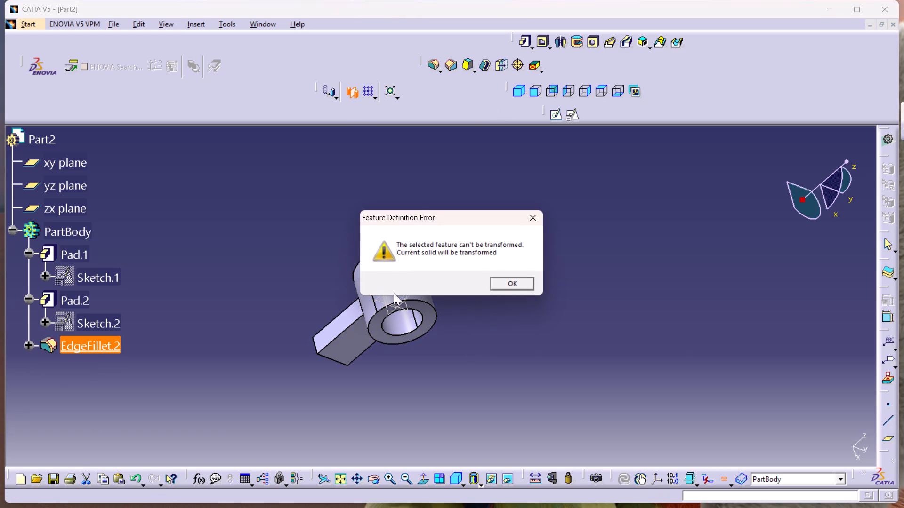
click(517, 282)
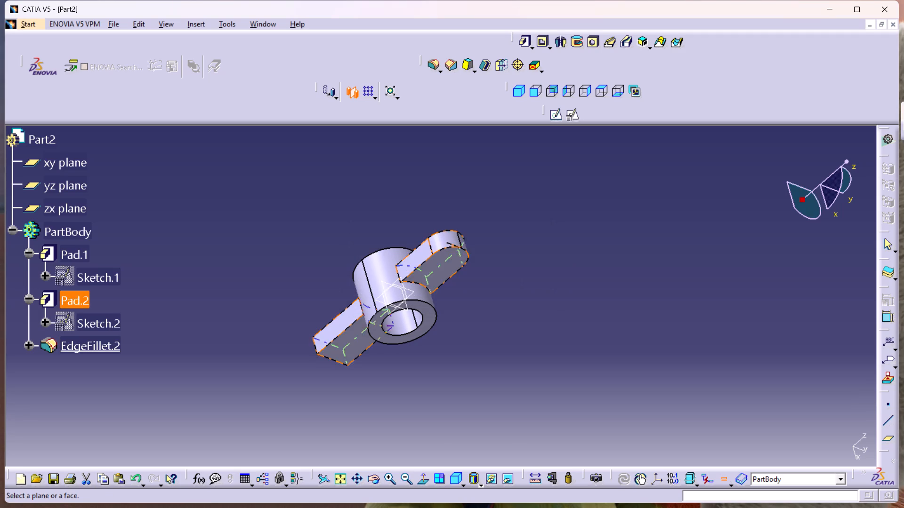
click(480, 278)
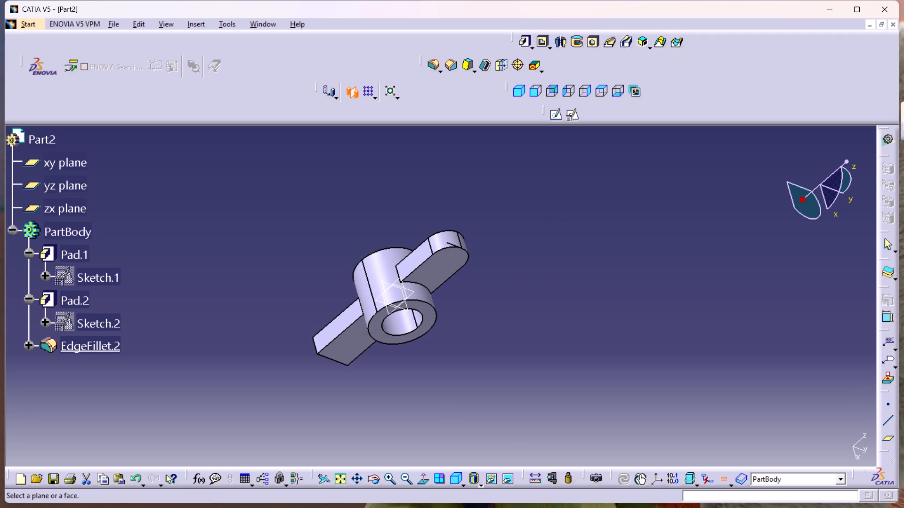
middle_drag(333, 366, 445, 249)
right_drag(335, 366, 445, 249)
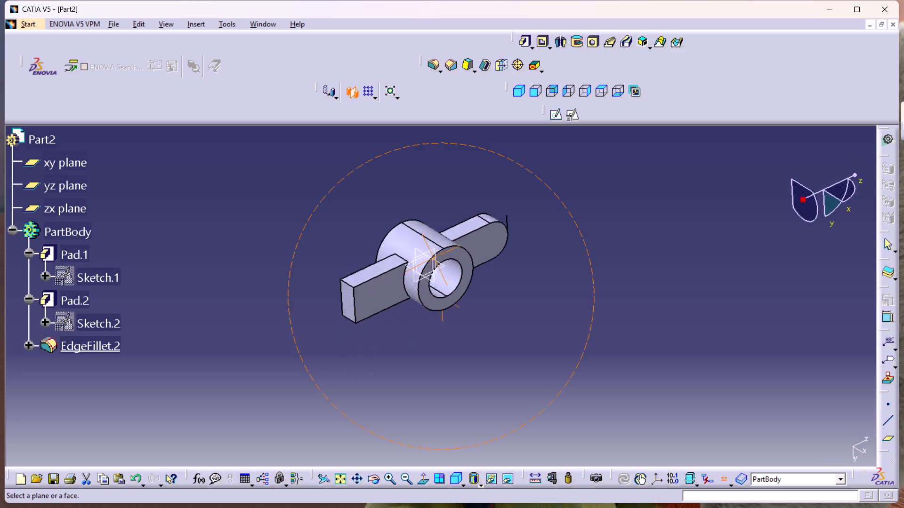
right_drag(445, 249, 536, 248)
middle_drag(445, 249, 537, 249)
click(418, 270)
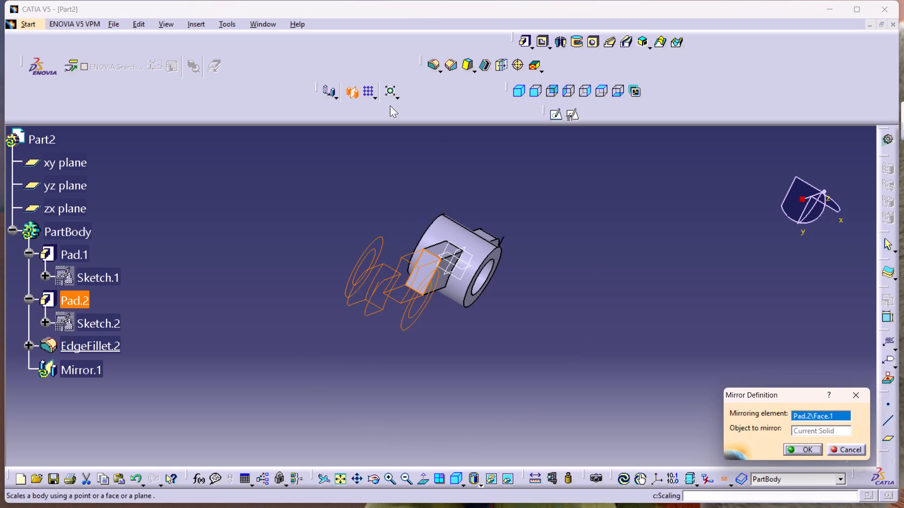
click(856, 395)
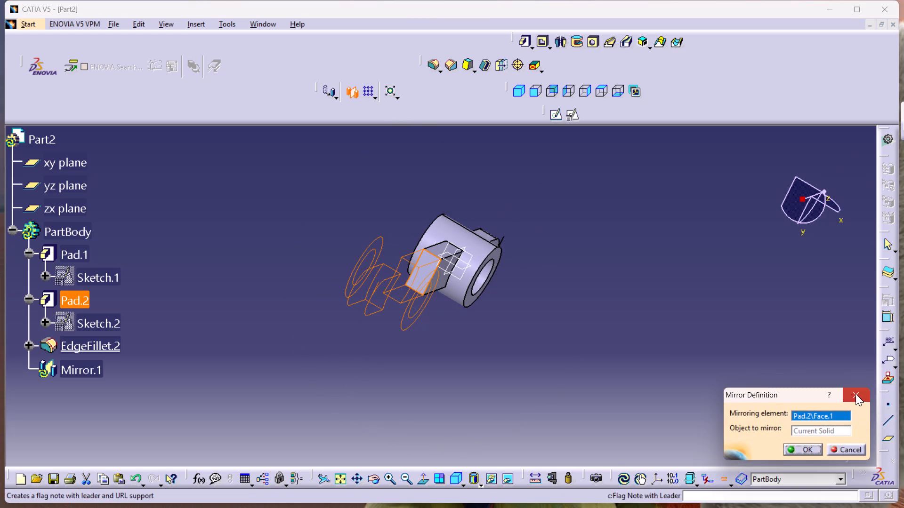
Apply a 15 mm edge fillet with tangency selection to the end face of the lower arm.
click(418, 271)
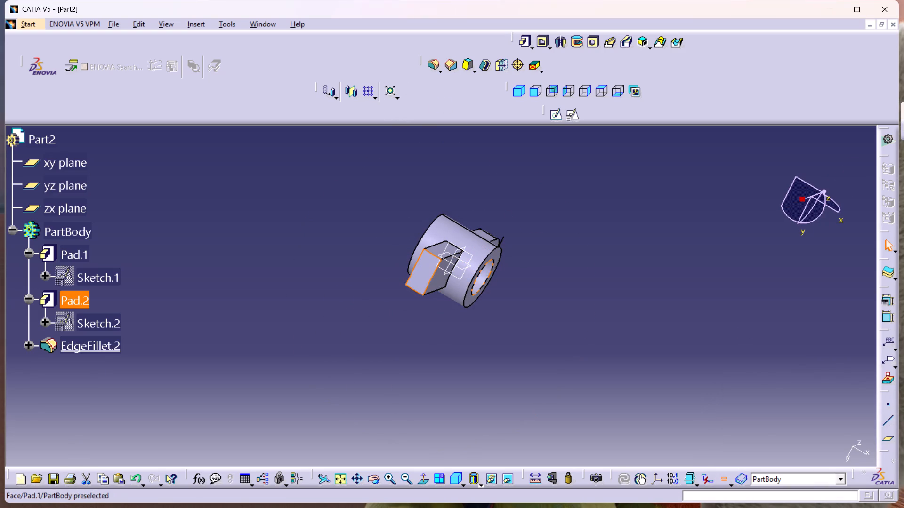
click(436, 60)
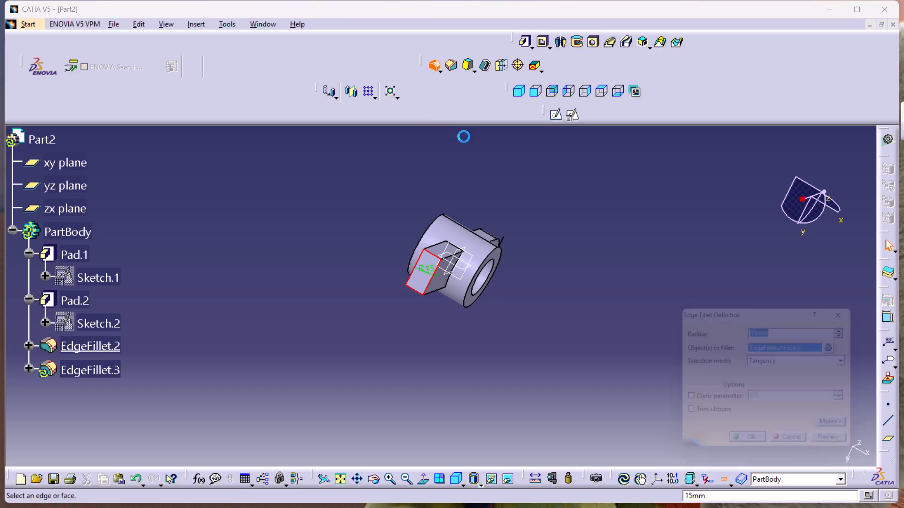
click(748, 449)
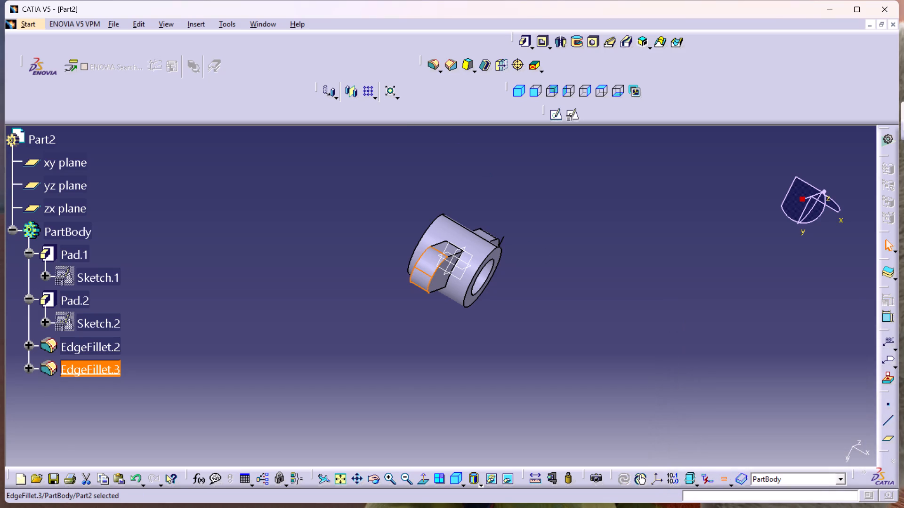
click(585, 276)
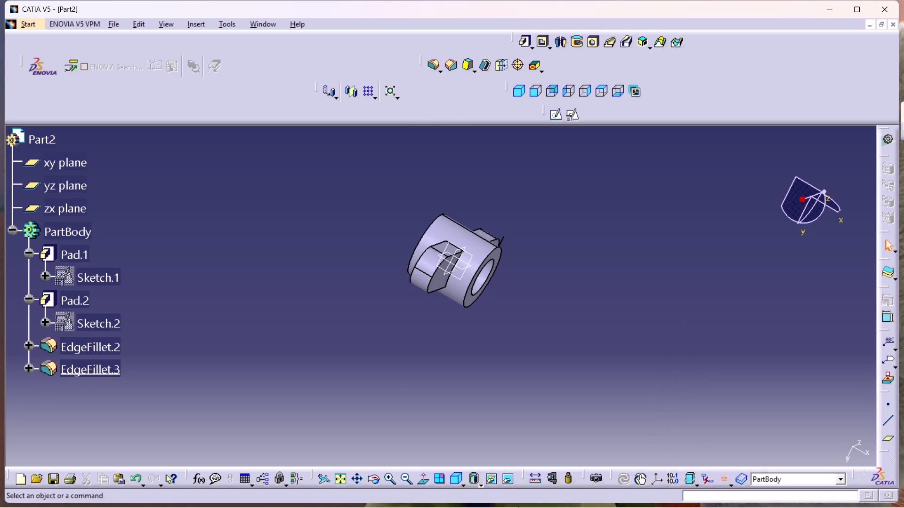
Create a positioned sketch on the yz plane with implicit origin and orientation.
click(455, 472)
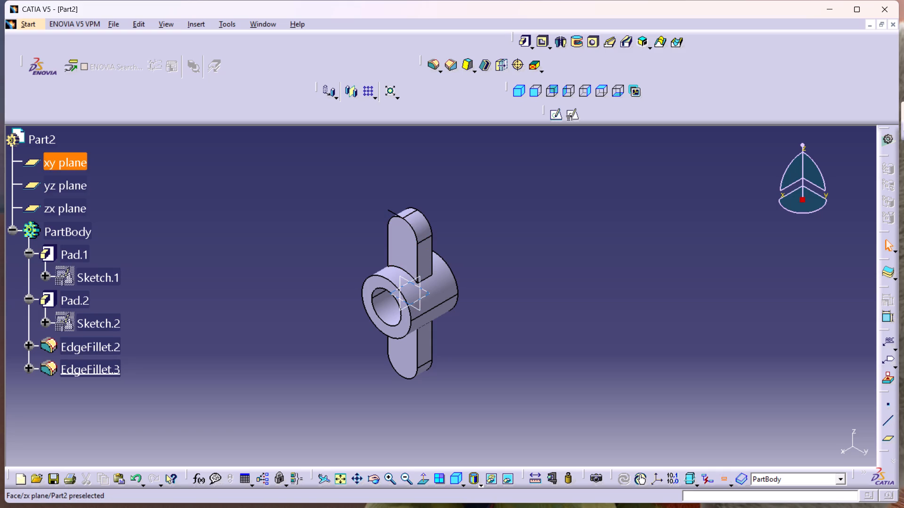
click(421, 310)
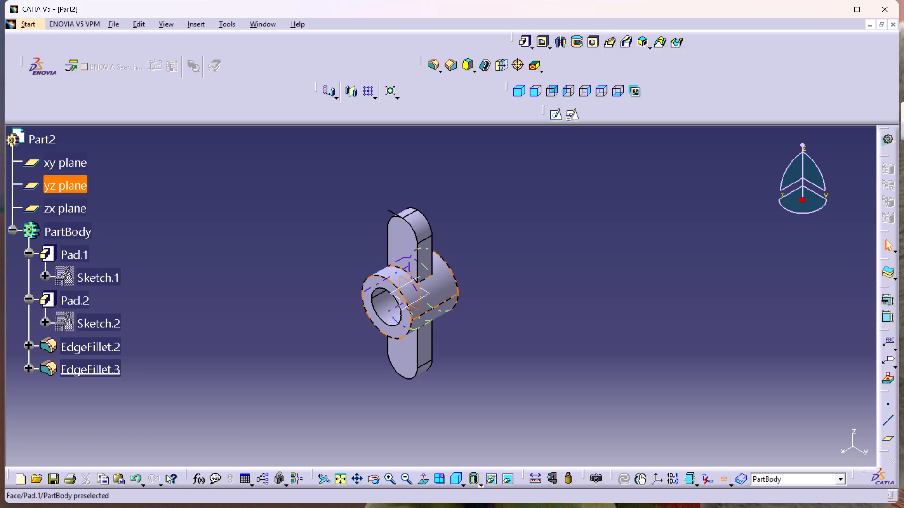
click(568, 113)
click(788, 442)
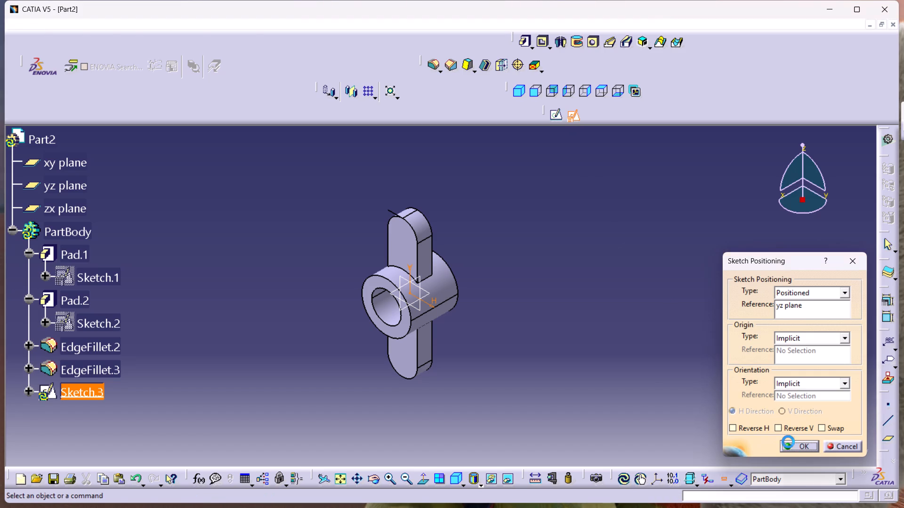
Sketch two concentric circles of different sizes within the upper arm's rounded end, centred on the vertical axis.
middle_drag(512, 220, 525, 249)
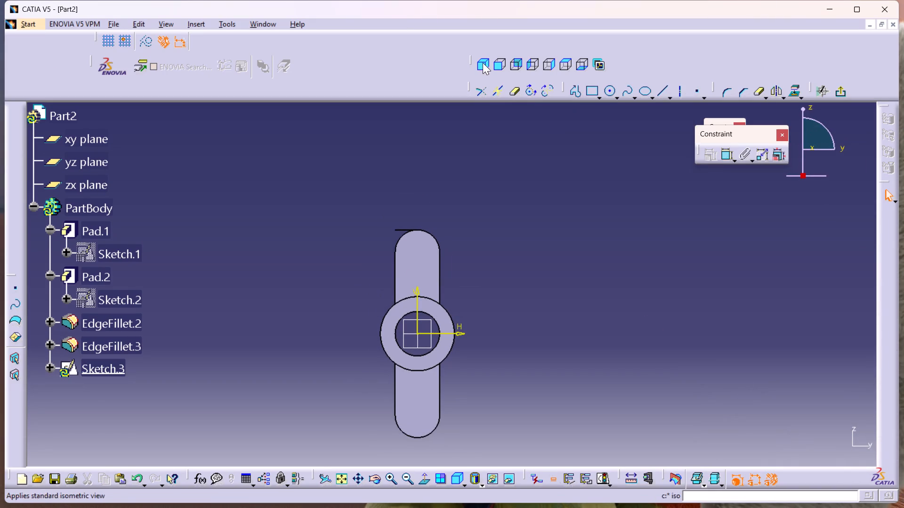
double_click(607, 91)
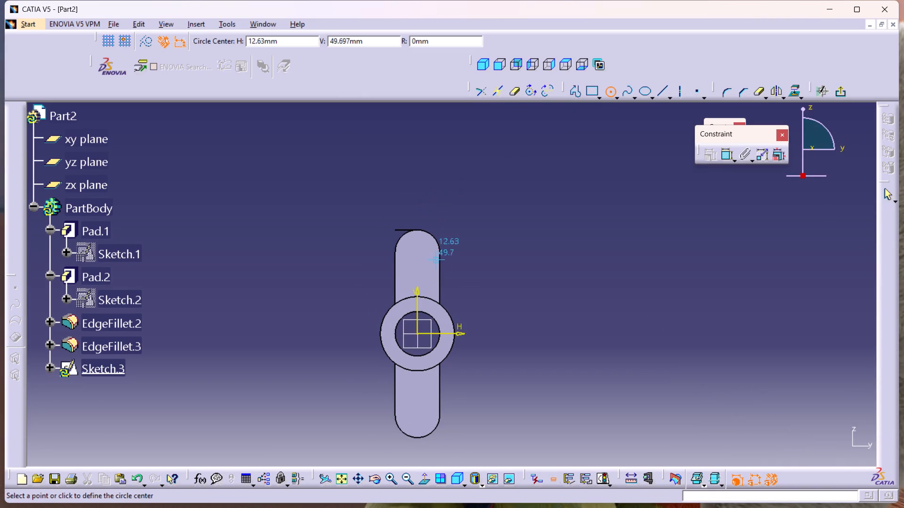
click(419, 252)
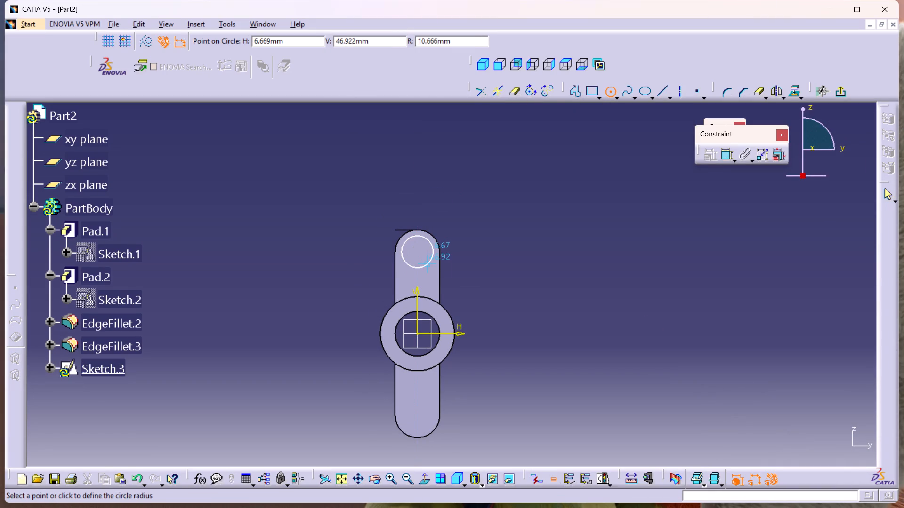
click(429, 267)
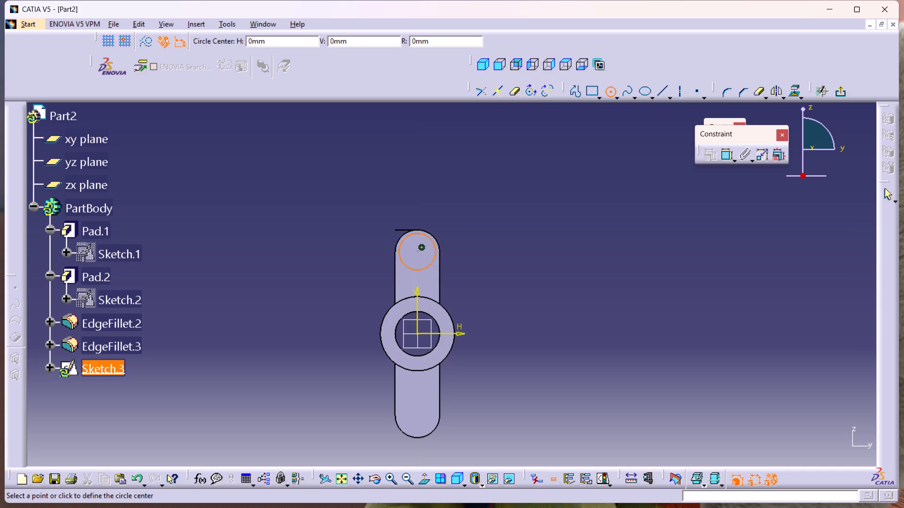
middle_drag(522, 286, 483, 255)
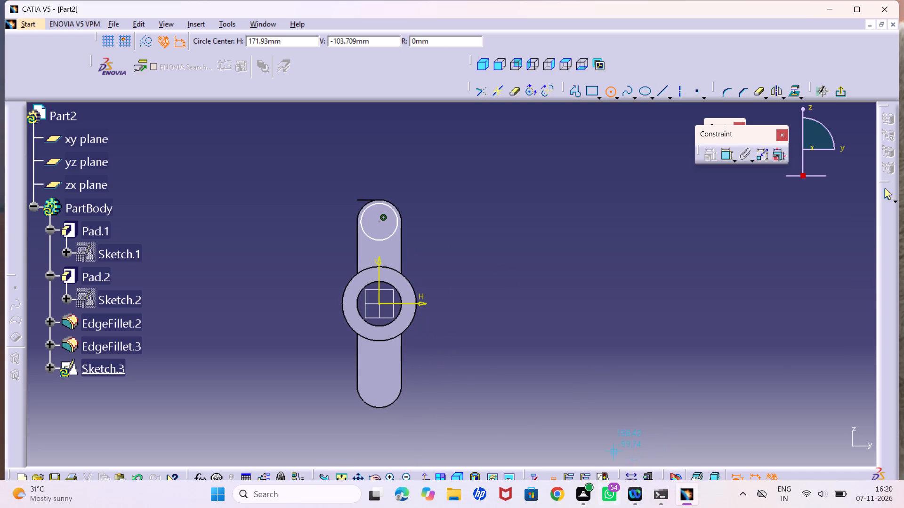
middle_drag(476, 242, 516, 230)
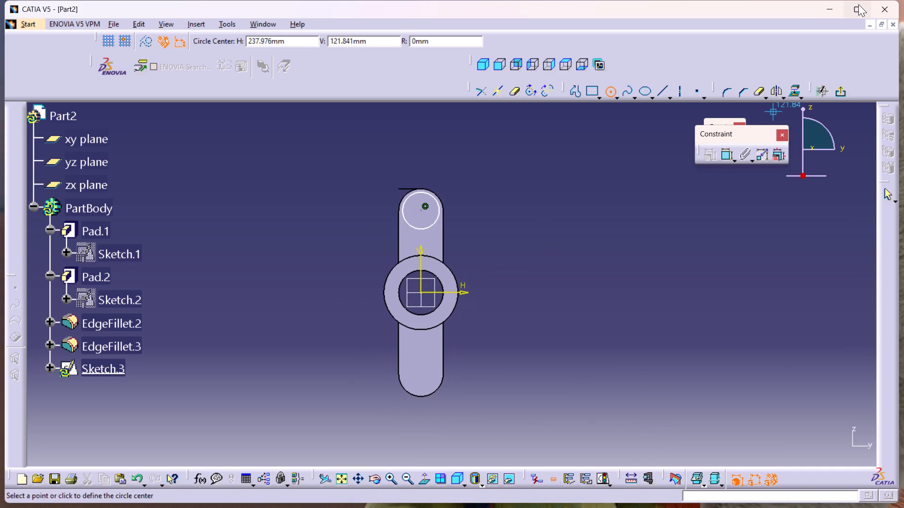
click(854, 10)
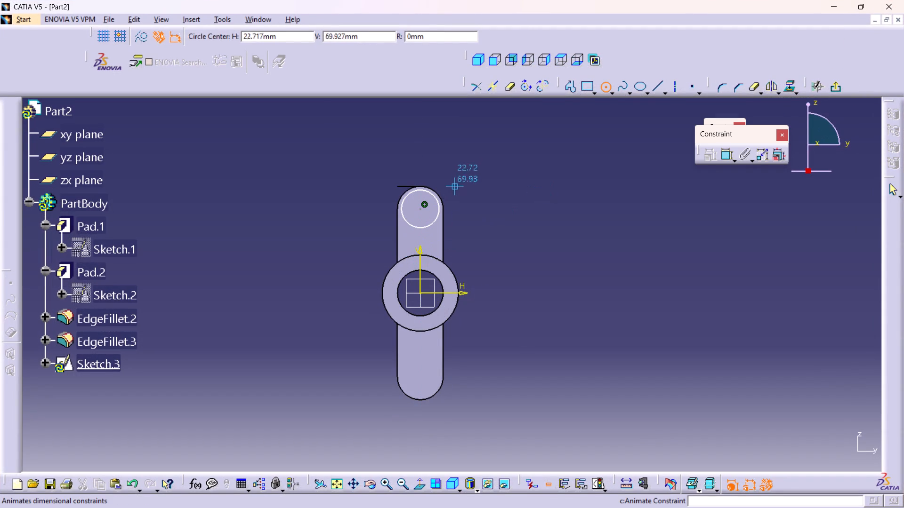
click(420, 209)
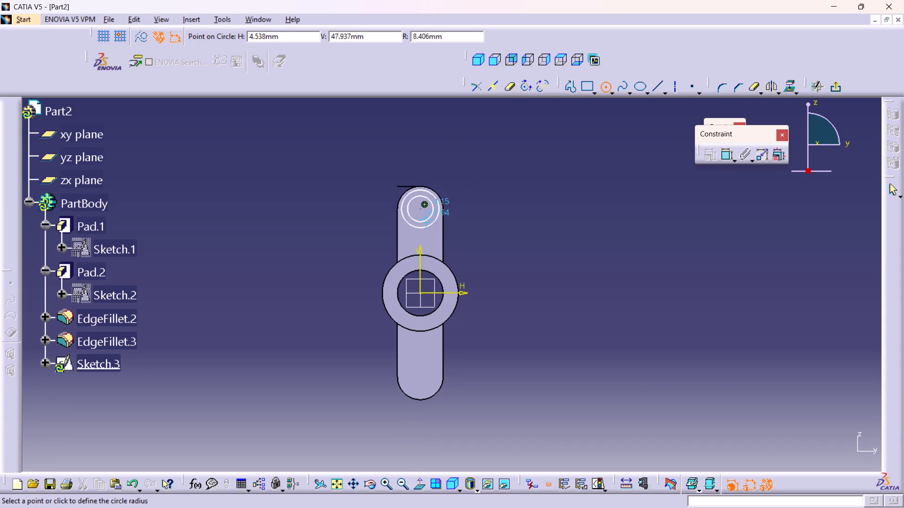
click(428, 215)
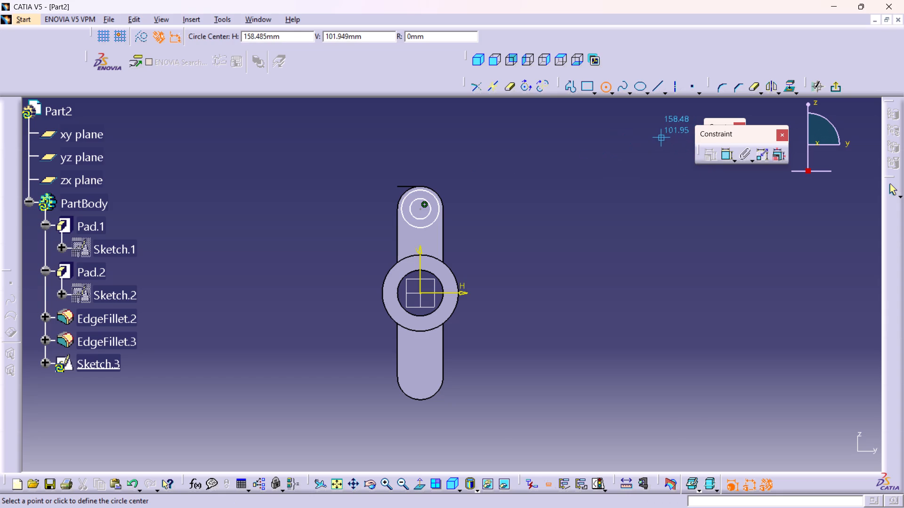
Sketch two circles centred on the origin, about 144 mm and about 78 mm in diameter.
click(422, 293)
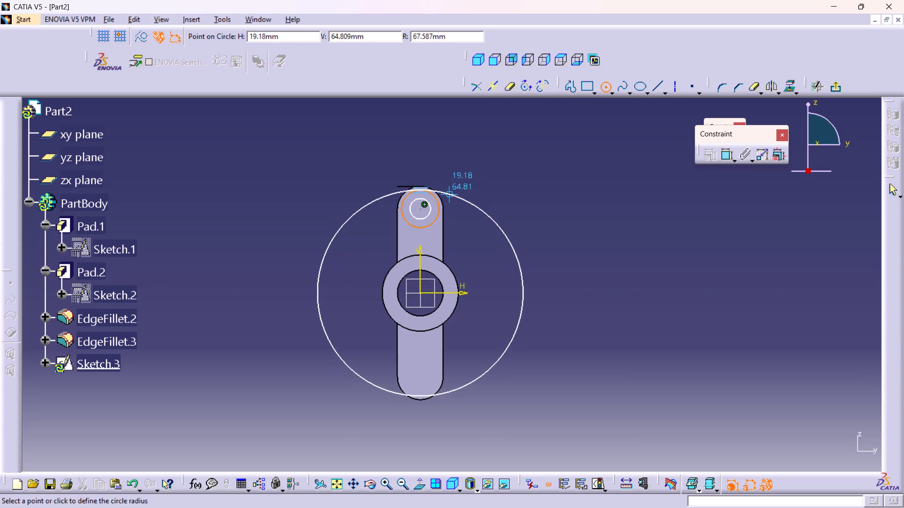
click(456, 189)
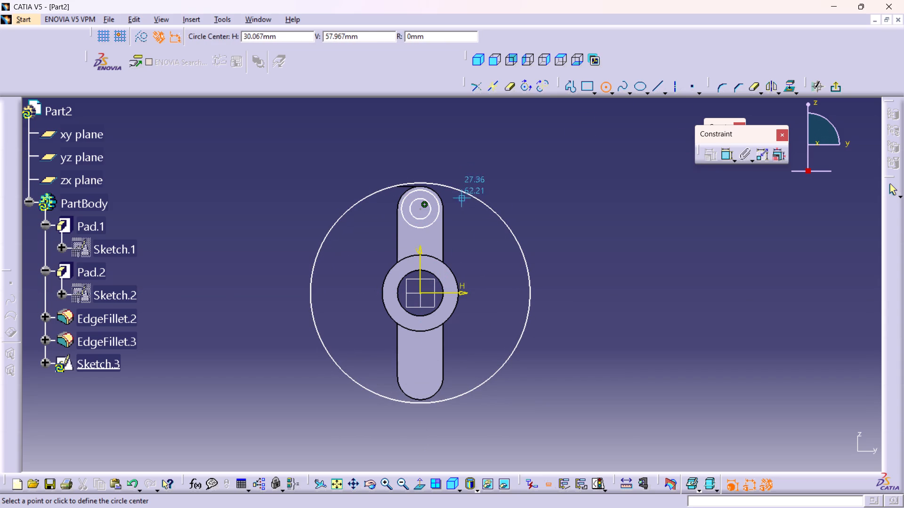
click(420, 292)
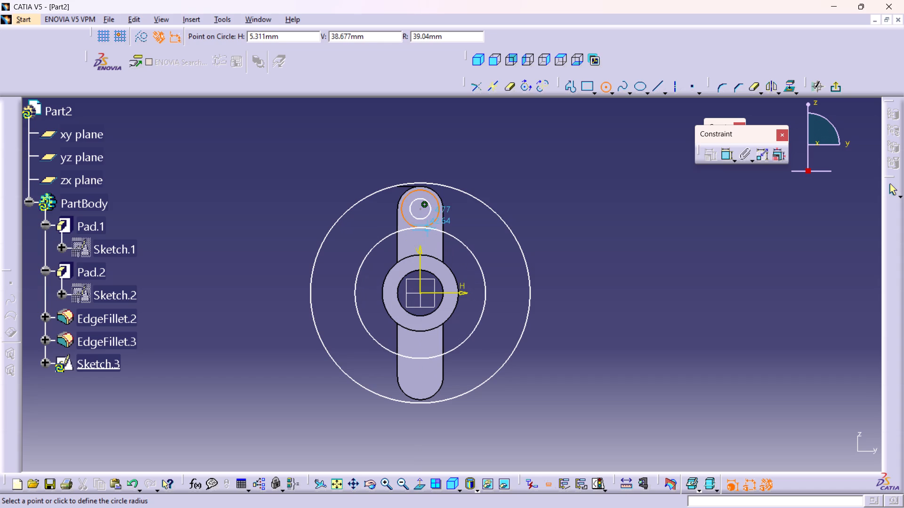
click(429, 234)
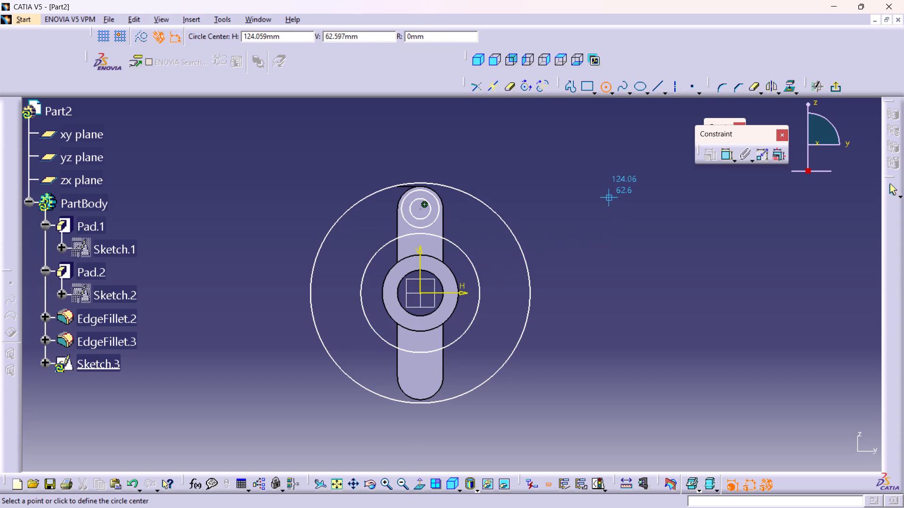
Dimension the diameter of the large outer circle centred on the origin and set it to 75+75, giving 150 mm.
click(727, 155)
click(726, 152)
drag(523, 250, 528, 247)
click(575, 216)
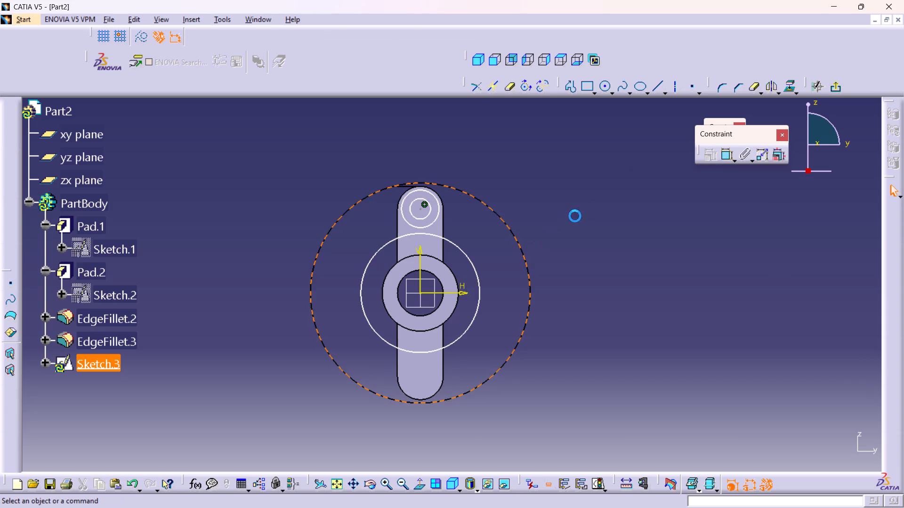
double_click(726, 151)
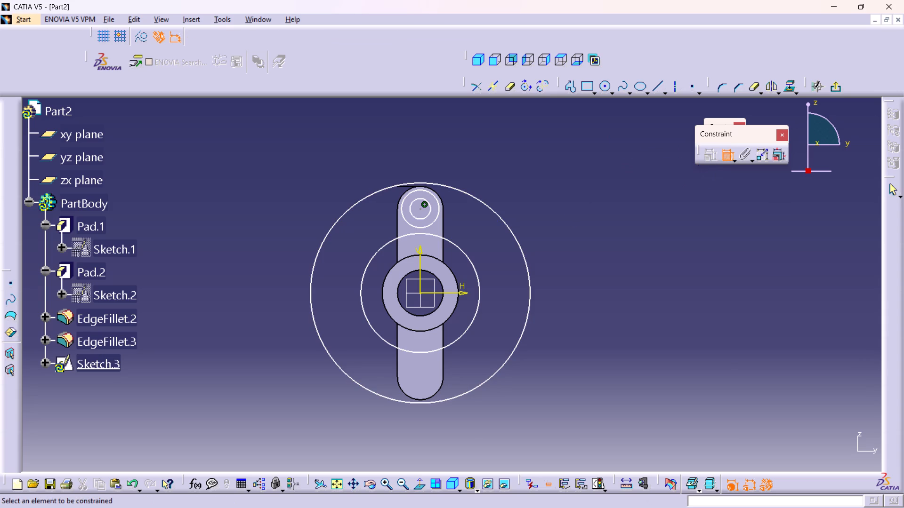
click(527, 267)
click(581, 197)
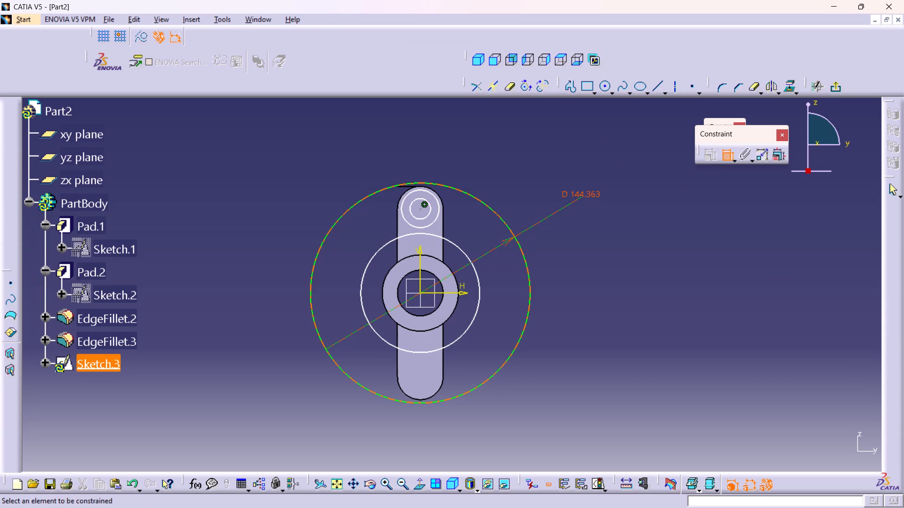
double_click(587, 192)
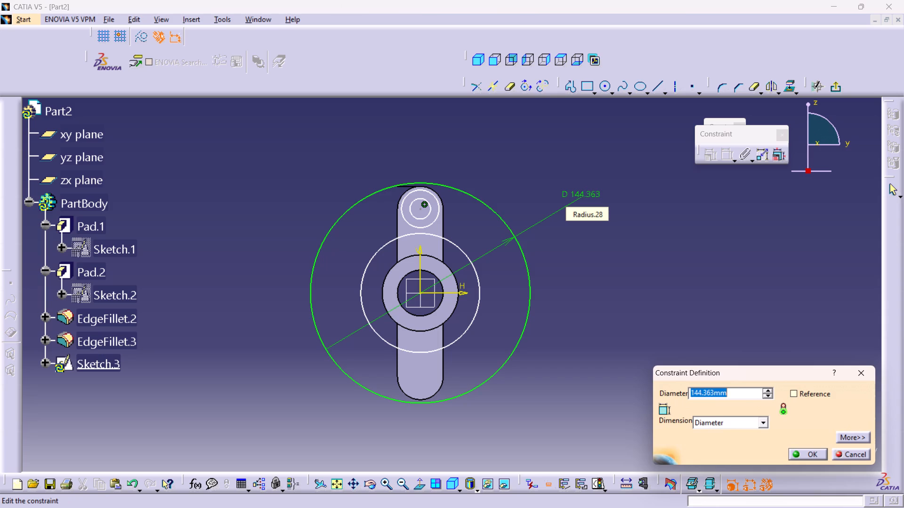
text(75+75)
key(Return)
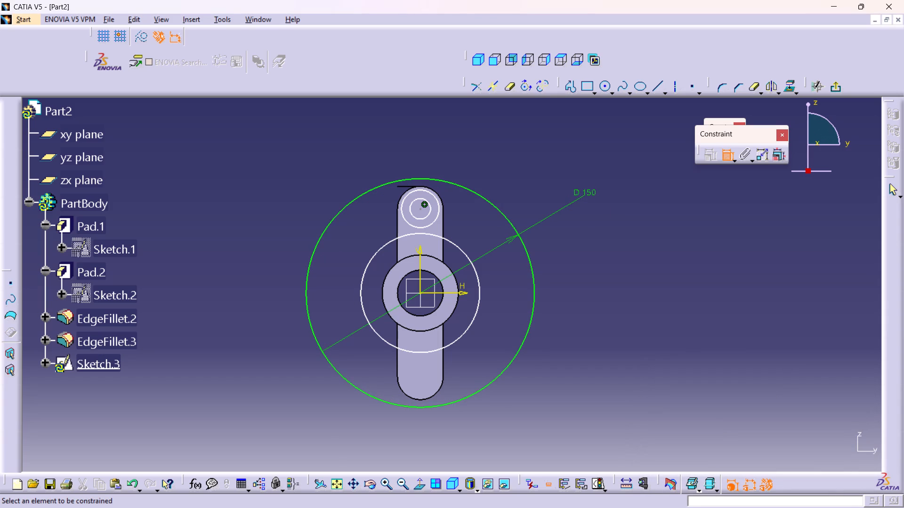
Dimension the diameter of the smaller circle centred on the origin and set it to 90 mm.
click(480, 279)
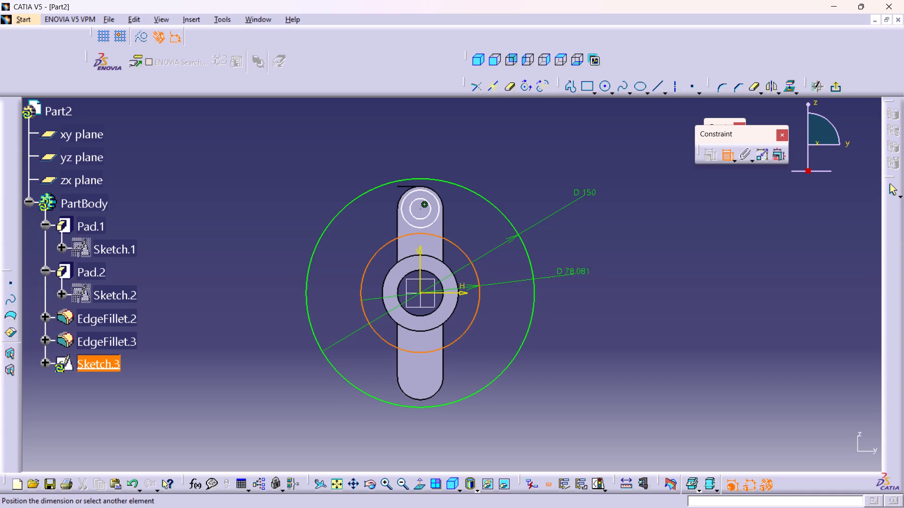
click(584, 272)
double_click(582, 267)
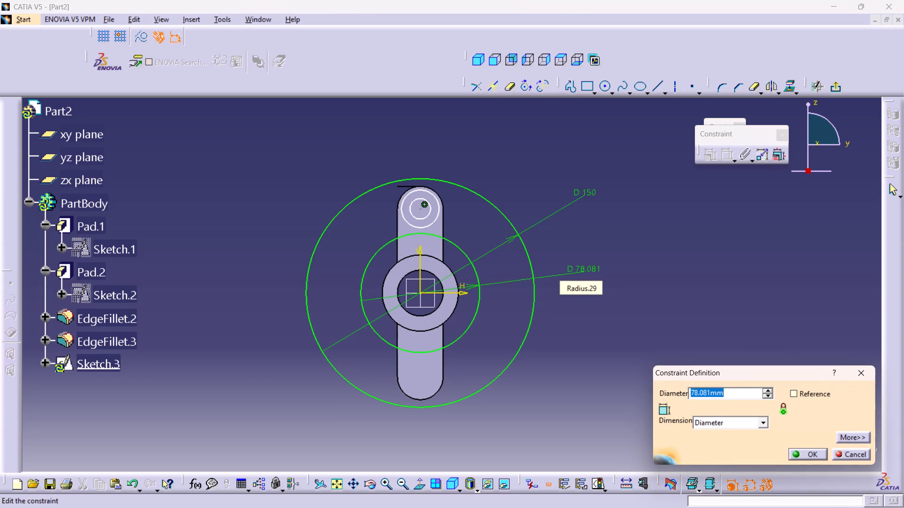
text(90)
key(Return)
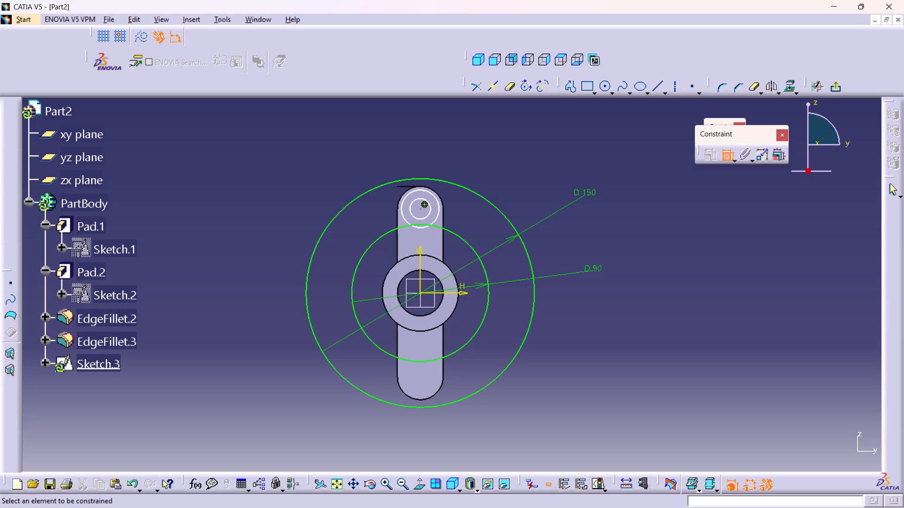
Open the arm profile sketch under Pad.2 for editing and check the upper arm's length dimension.
middle_drag(466, 215, 446, 149)
right_click(466, 215)
middle_drag(452, 147, 441, 220)
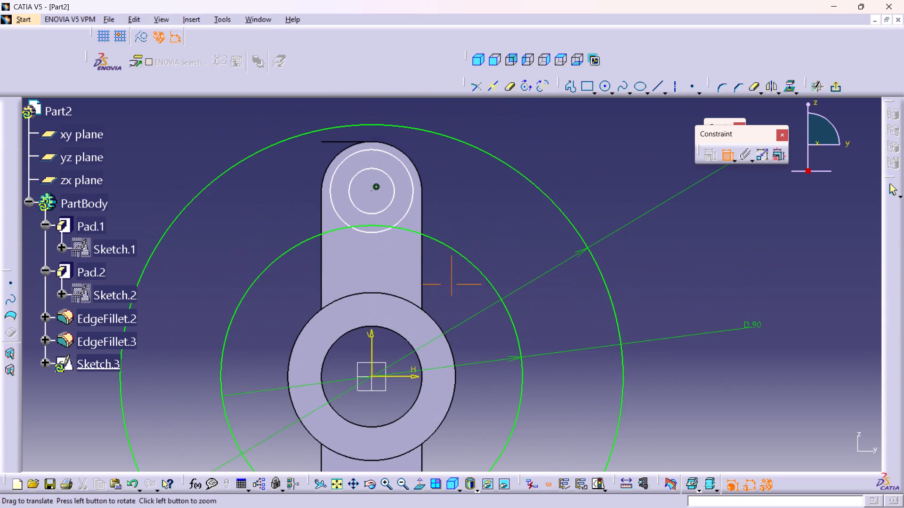
middle_drag(441, 220, 441, 220)
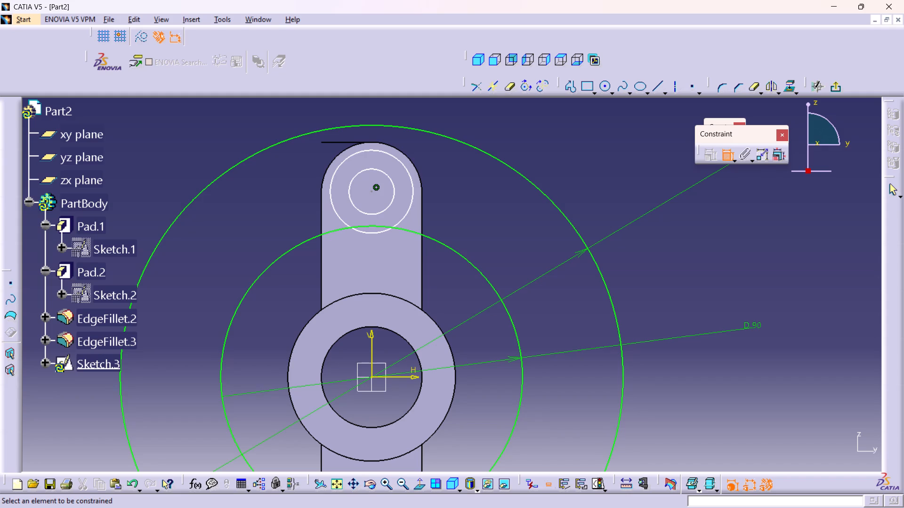
click(720, 150)
double_click(132, 243)
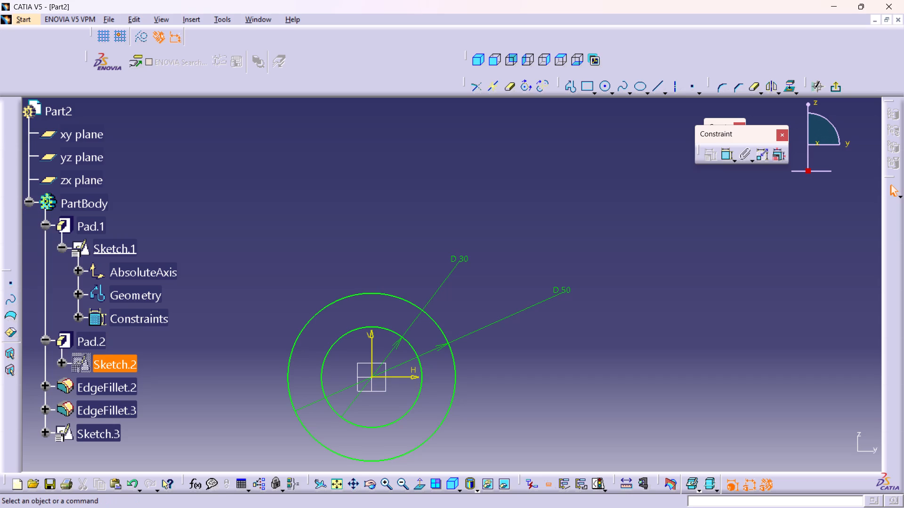
double_click(119, 361)
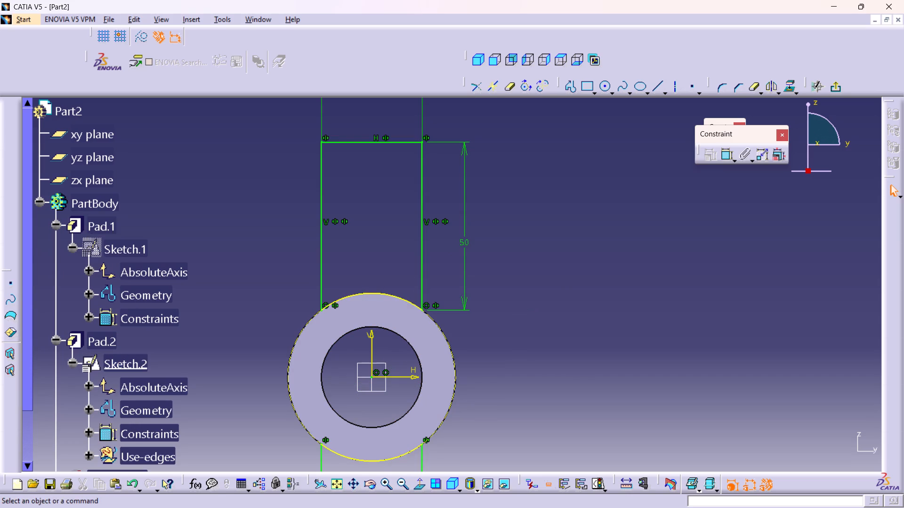
double_click(461, 240)
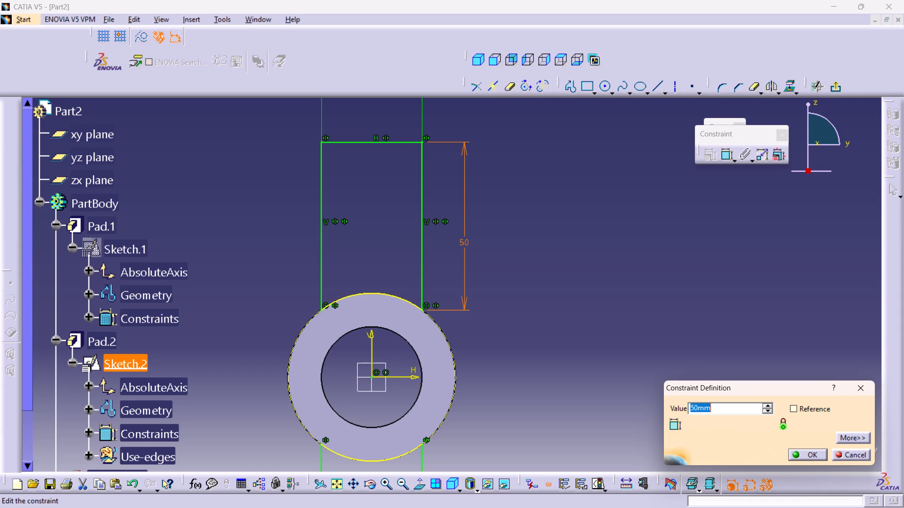
click(857, 390)
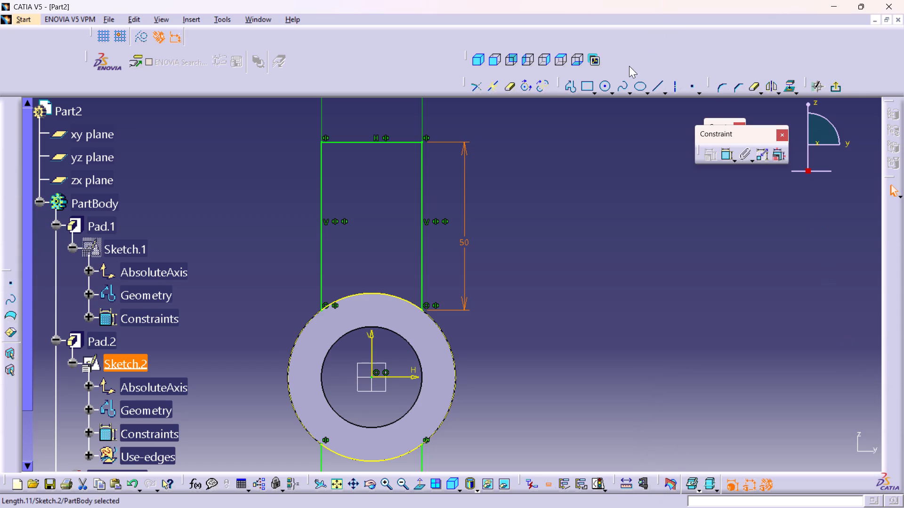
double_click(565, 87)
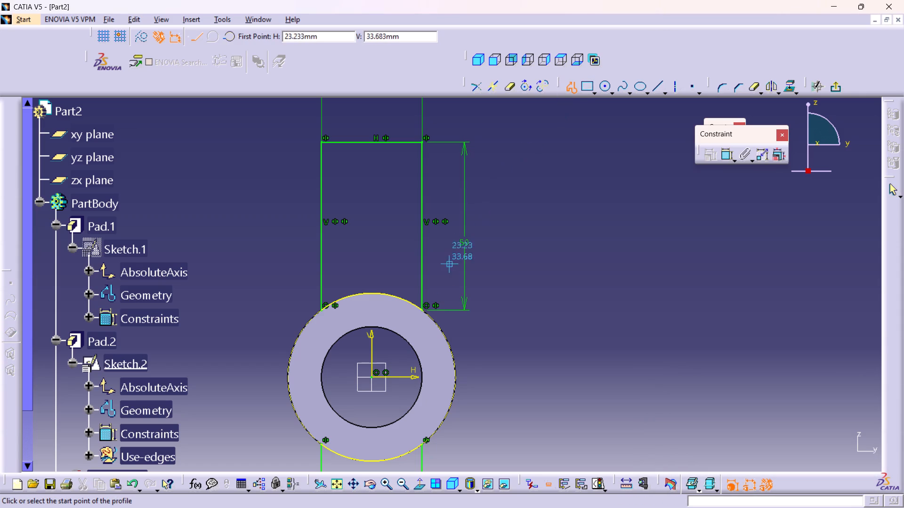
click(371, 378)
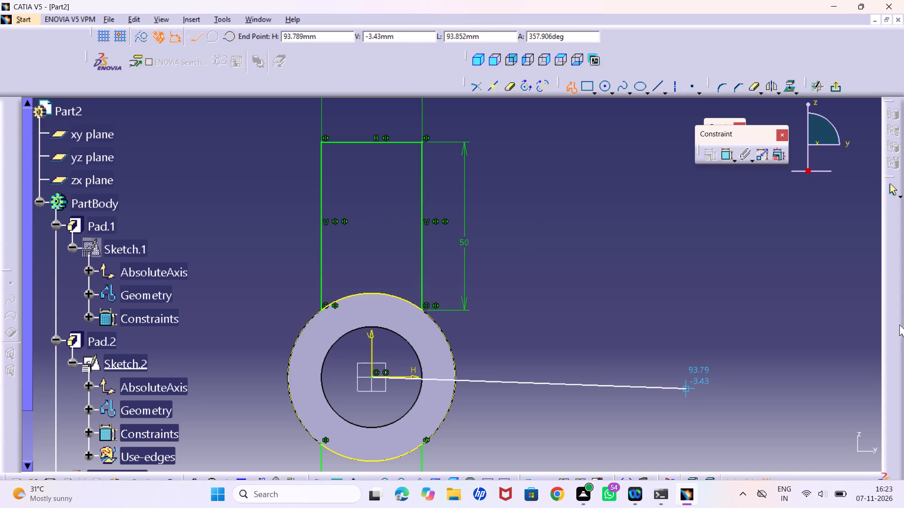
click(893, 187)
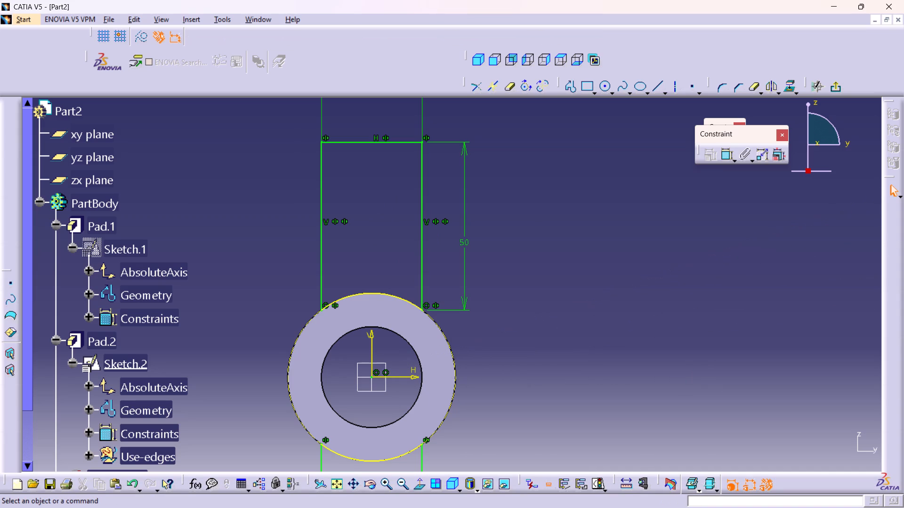
Set the upper arm's length dimension to 55 mm and exit the arm profile sketch.
double_click(467, 242)
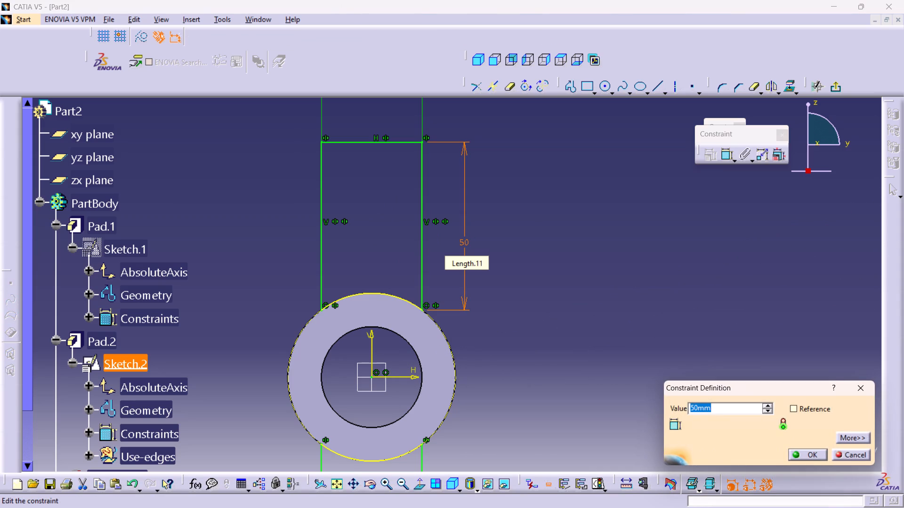
text(55)
key(Return)
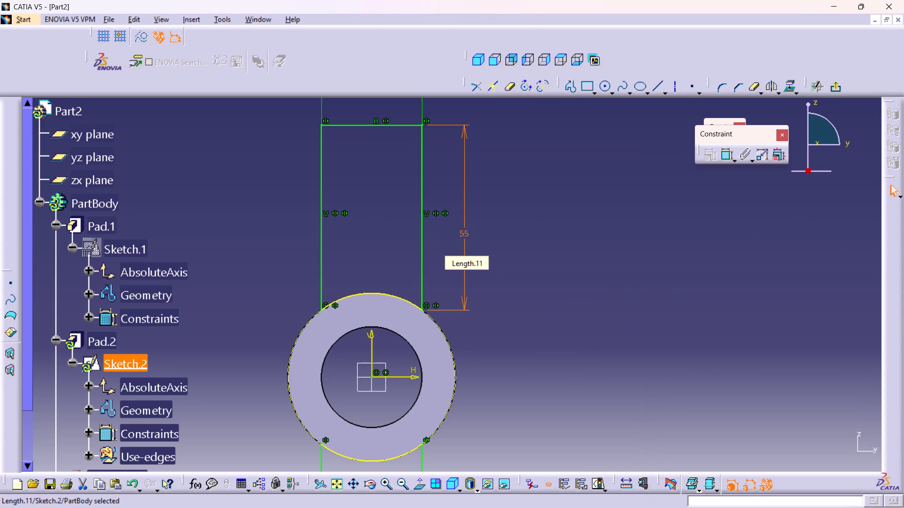
middle_drag(482, 266, 493, 323)
right_click(482, 266)
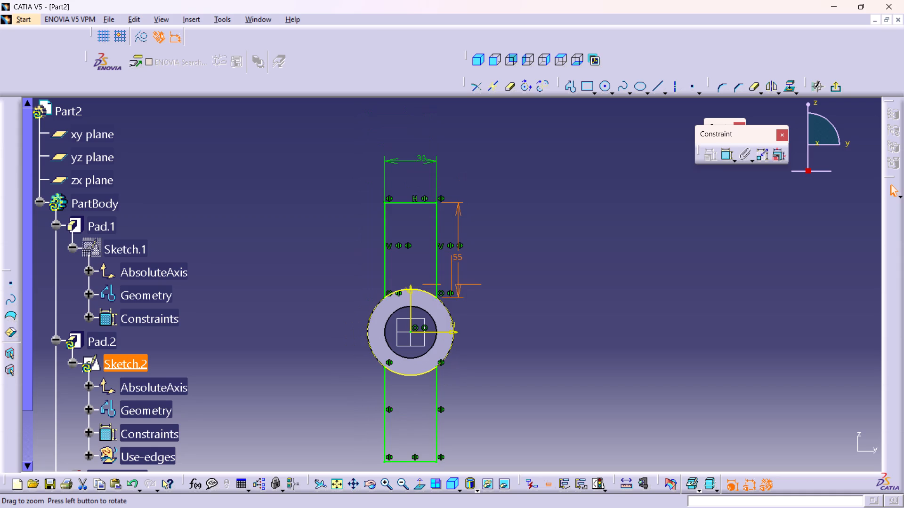
middle_drag(493, 323, 493, 326)
click(833, 86)
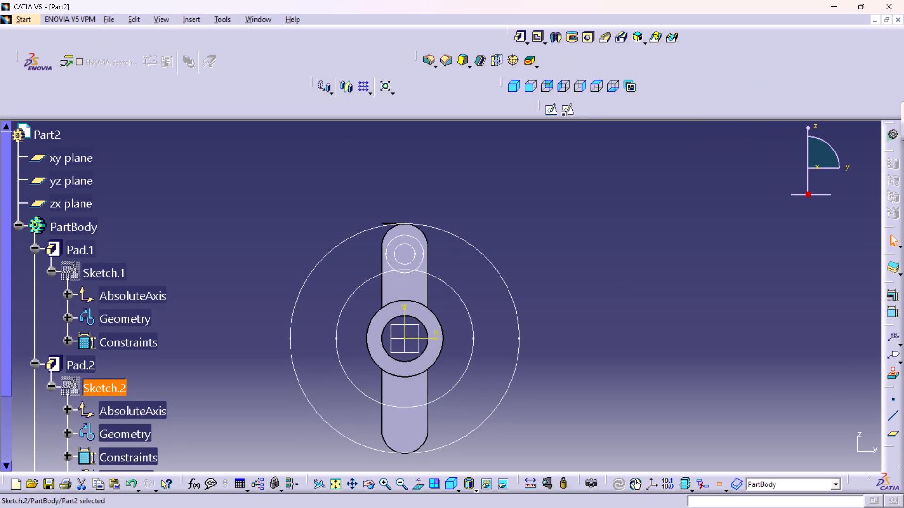
Examine how the upper arm's rounded end lines up with the 150 mm circle and the small concentric circles.
middle_drag(467, 265, 455, 201)
right_click(466, 264)
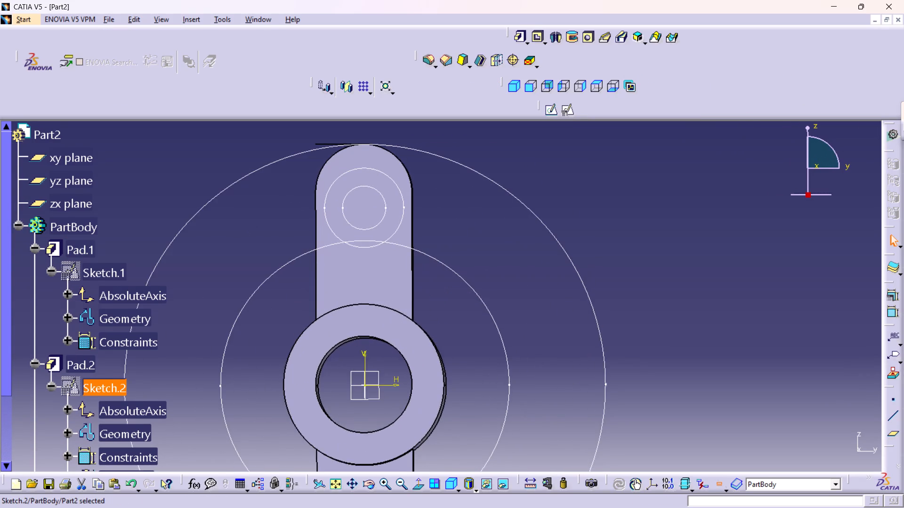
middle_drag(437, 217, 450, 255)
middle_drag(450, 241, 440, 197)
right_click(450, 241)
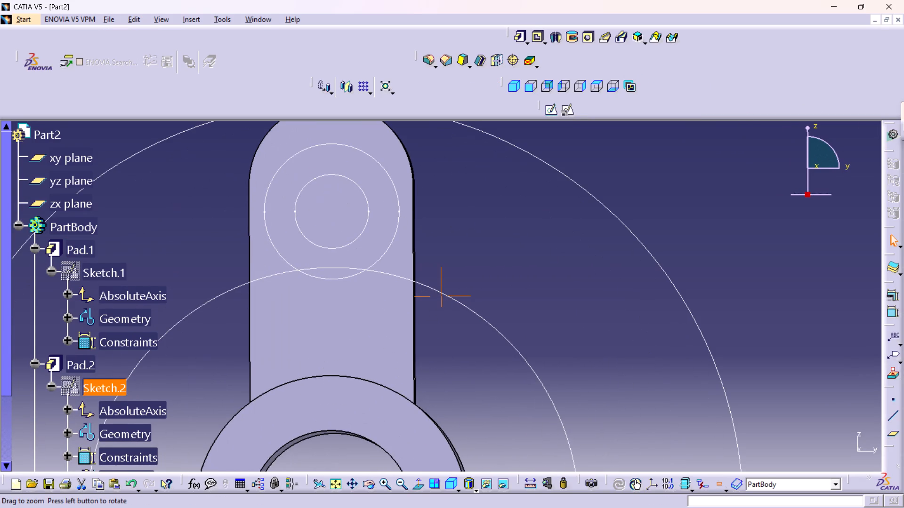
middle_drag(440, 197, 474, 281)
right_click(440, 197)
middle_drag(492, 312, 469, 225)
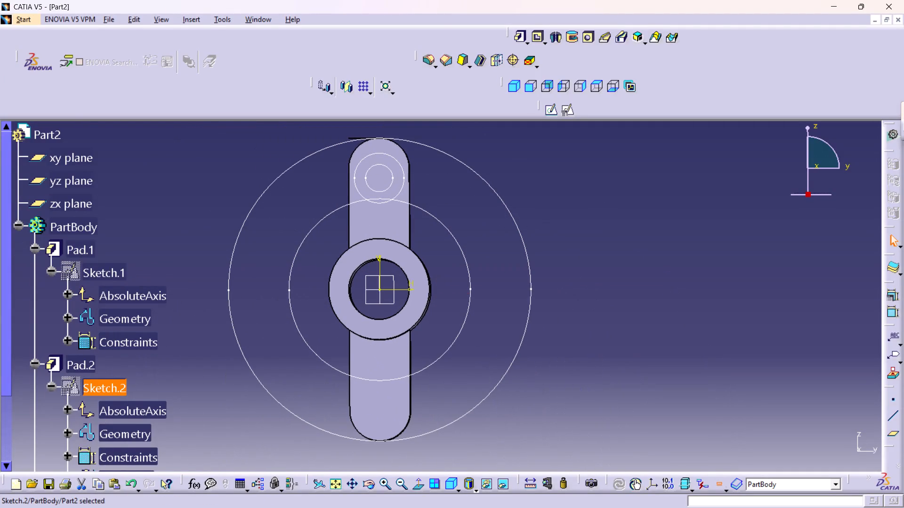
Reopen Sketch.3, dimension the larger concentric circle in the upper arm's rounded end and set its diameter to 30 mm.
scroll(97, 384, down, 3)
double_click(86, 442)
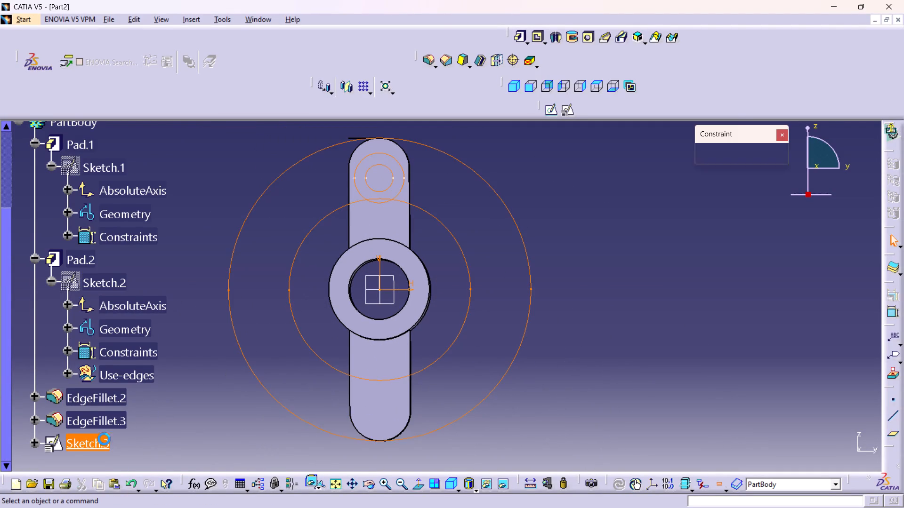
middle_drag(491, 174, 500, 235)
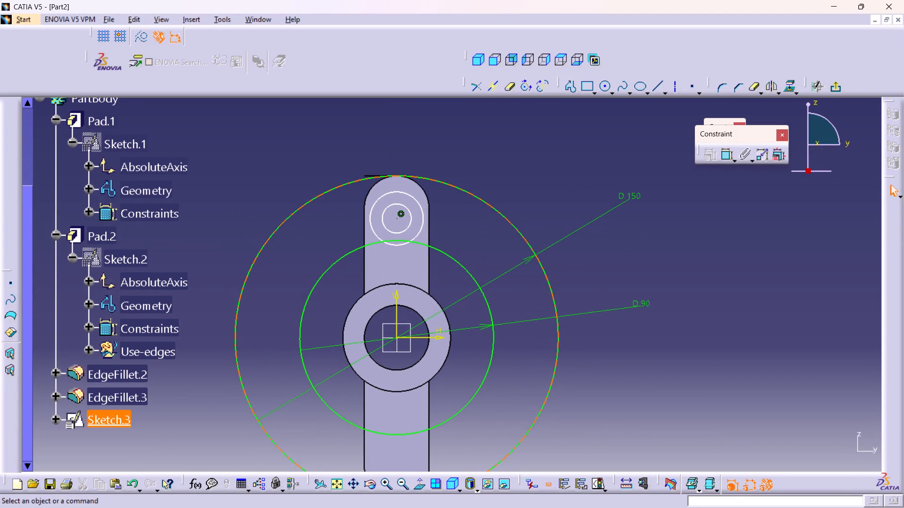
click(407, 193)
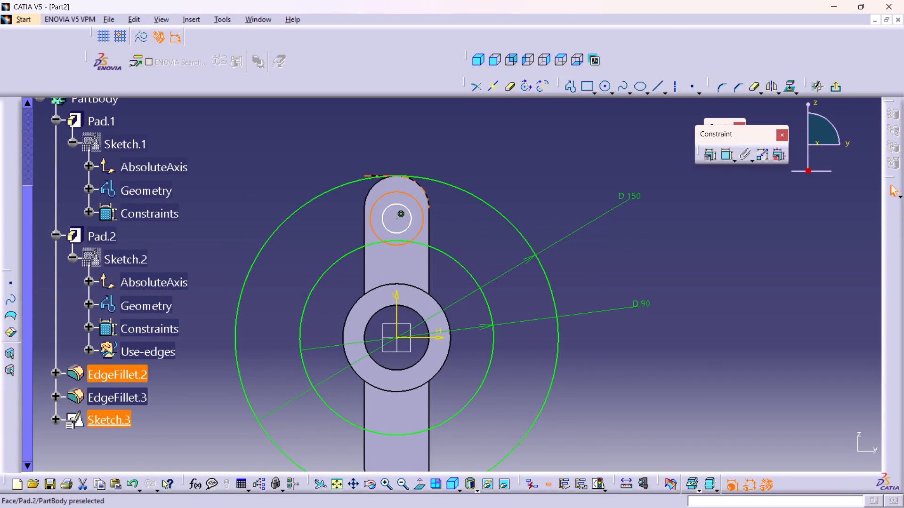
double_click(728, 150)
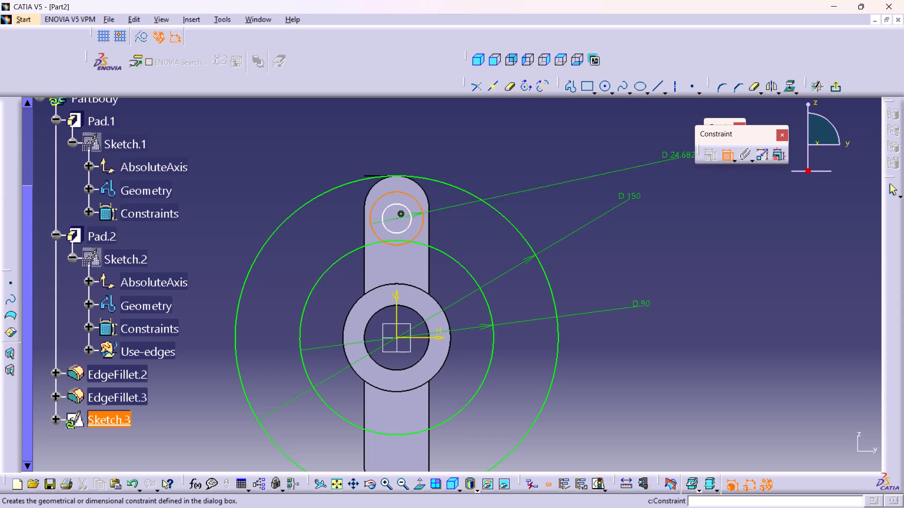
drag(488, 121, 489, 126)
double_click(486, 119)
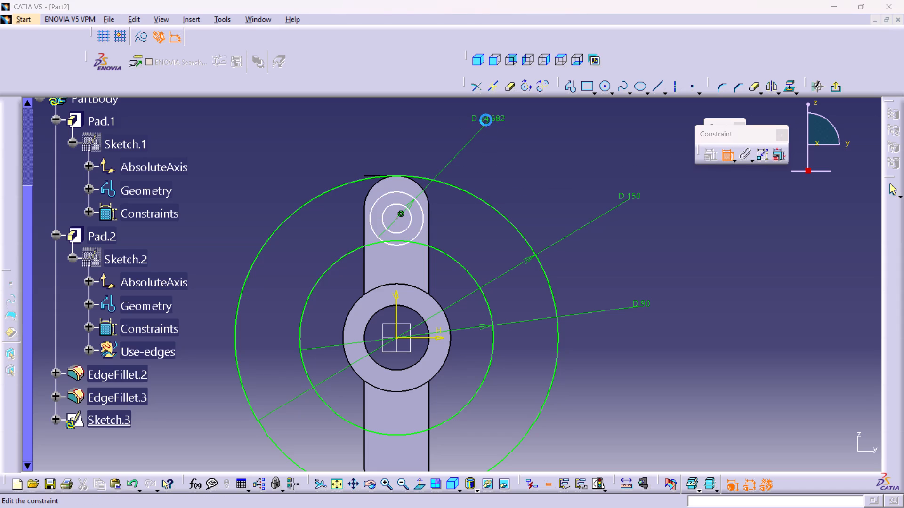
text(30)
key(Return)
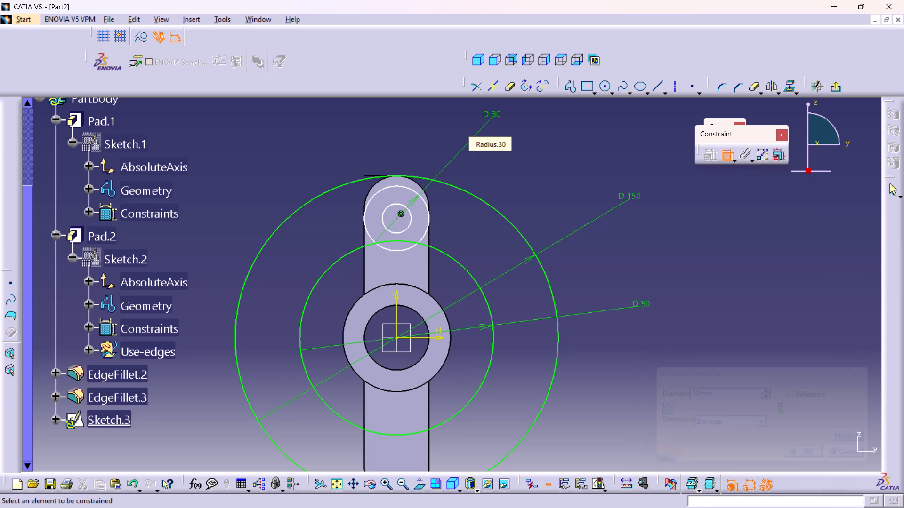
middle_drag(409, 189, 399, 107)
right_click(409, 189)
middle_drag(400, 131, 464, 400)
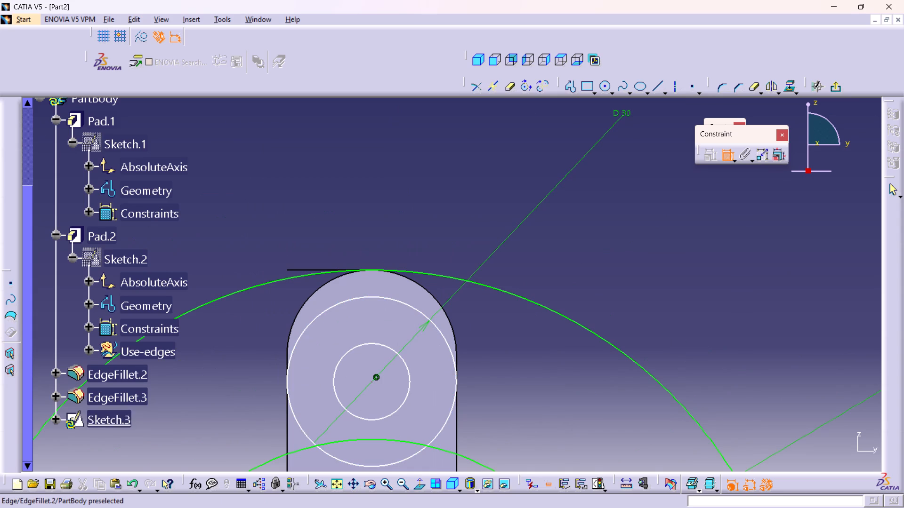
Make the 30 mm circle in the upper arm concentric with the arm's rounded end edge.
click(408, 307)
click(424, 289)
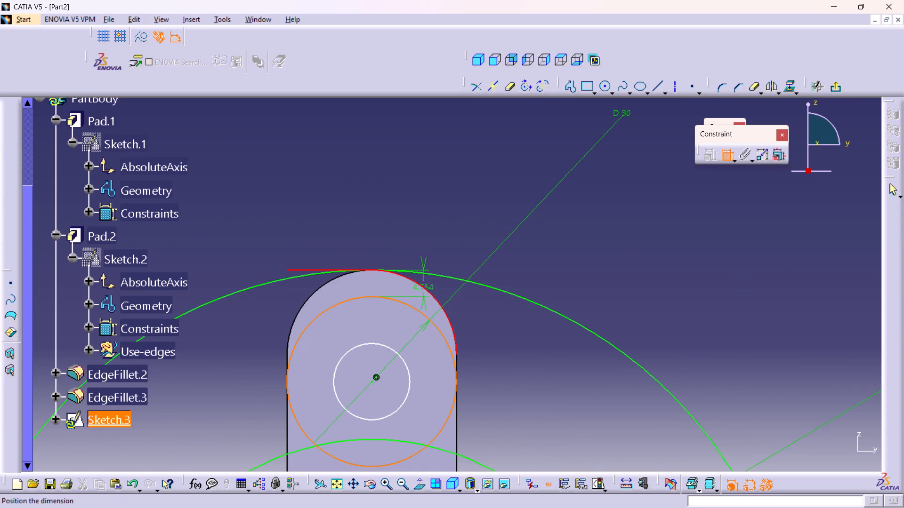
right_click(419, 176)
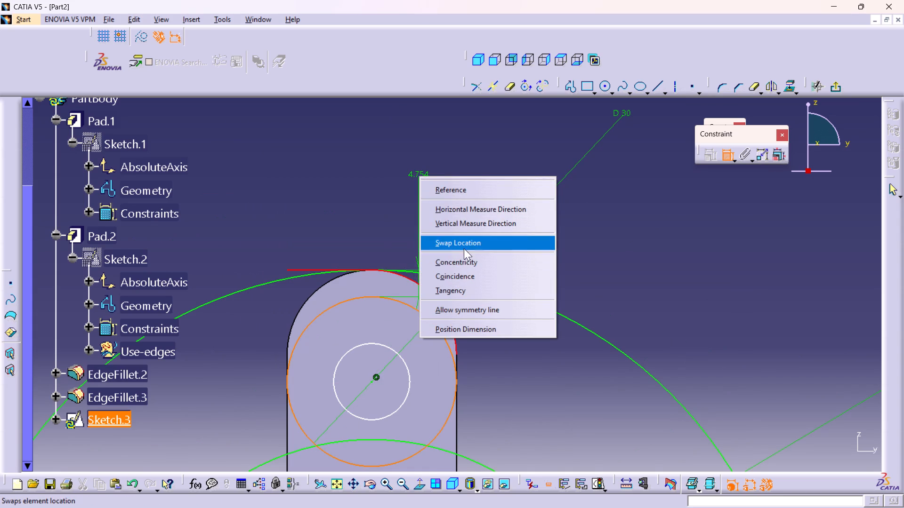
click(461, 259)
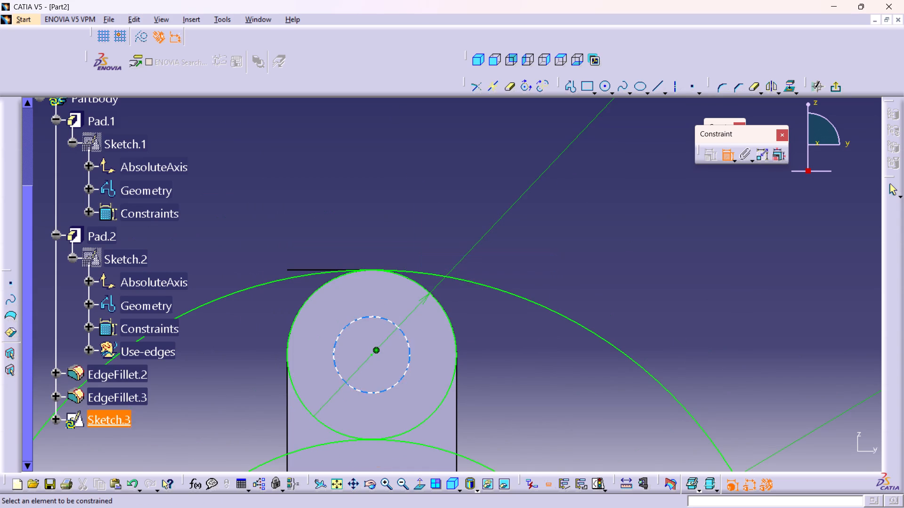
Apply a concentricity constraint between the small inner circle and the upper arm's rounded outer outline.
click(412, 345)
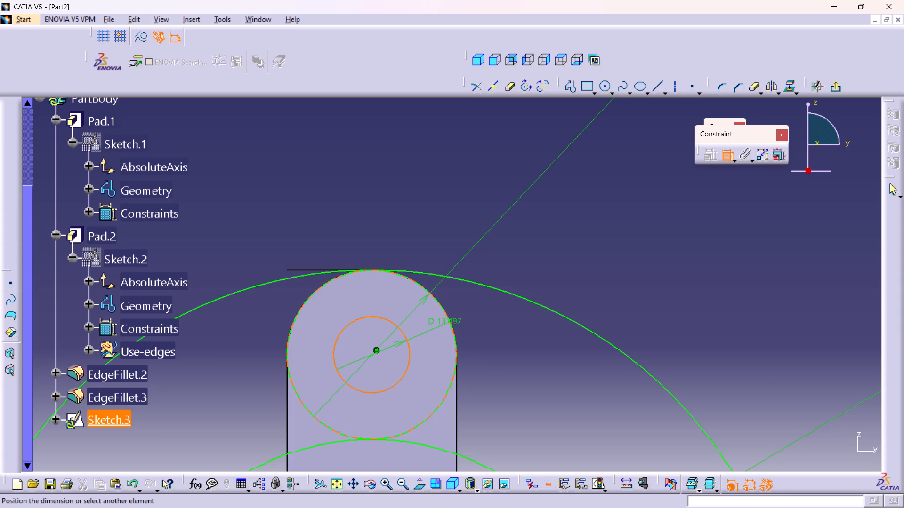
click(451, 319)
right_click(527, 280)
click(578, 360)
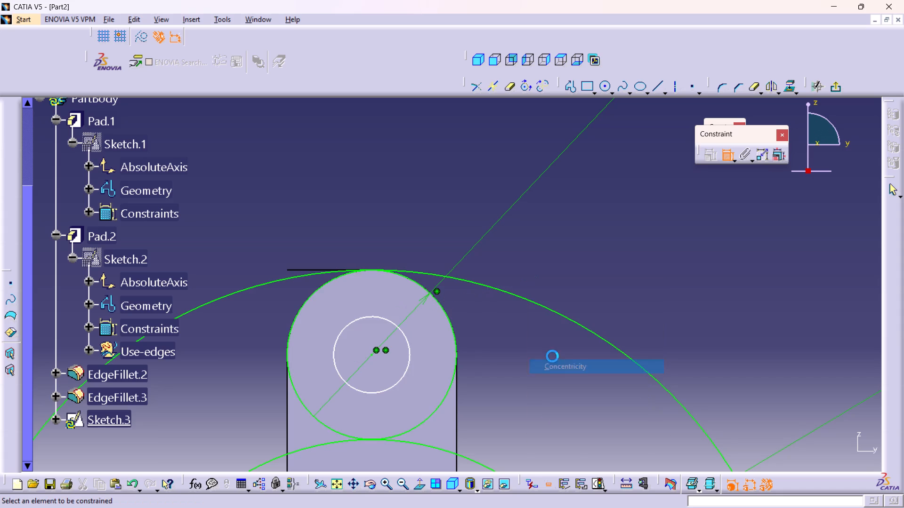
Sketch a circle about 22 mm in diameter on the horizontal axis, between the 90 mm and 150 mm circles, about 59 mm from the origin.
middle_drag(513, 355, 523, 386)
right_click(513, 357)
middle_drag(524, 383, 504, 278)
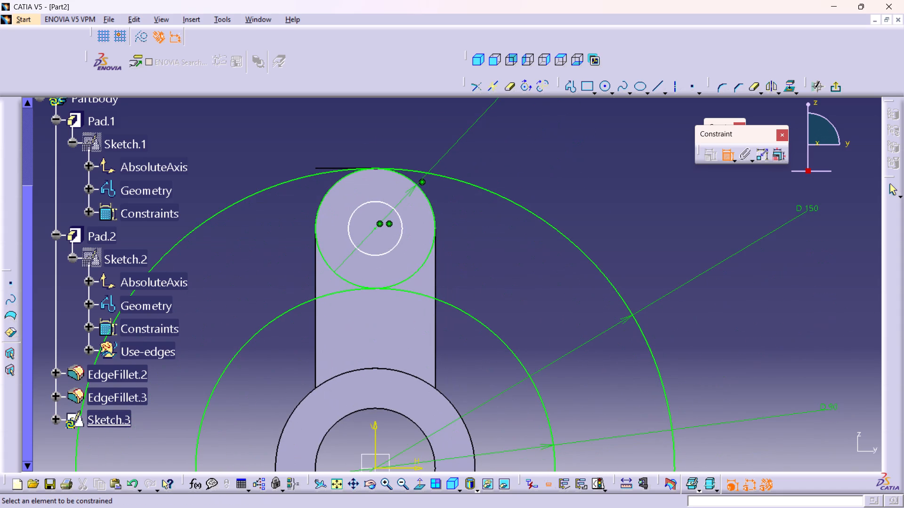
middle_drag(493, 290, 517, 351)
right_click(493, 290)
middle_drag(526, 338, 506, 312)
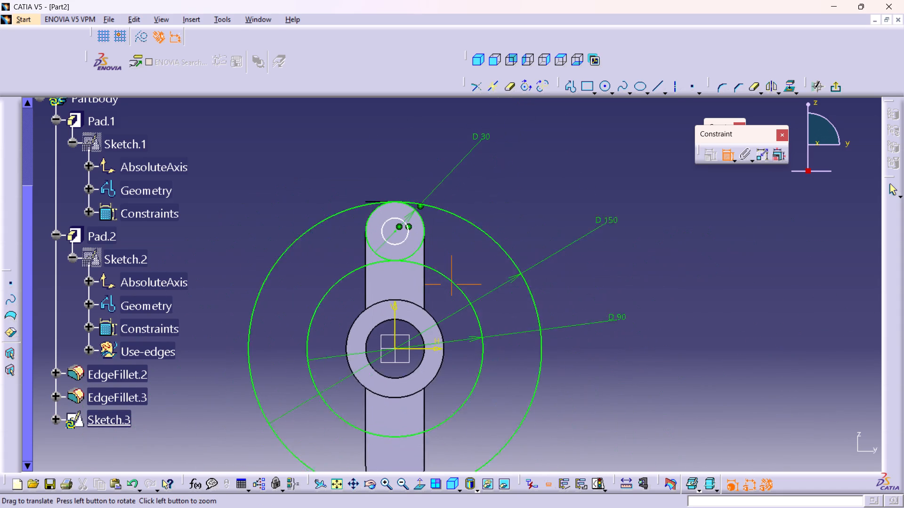
middle_drag(506, 312, 490, 288)
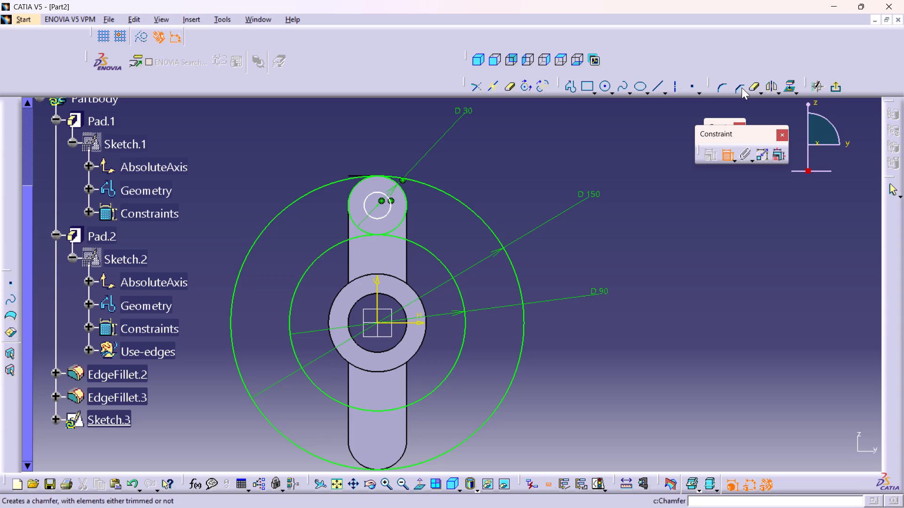
click(607, 86)
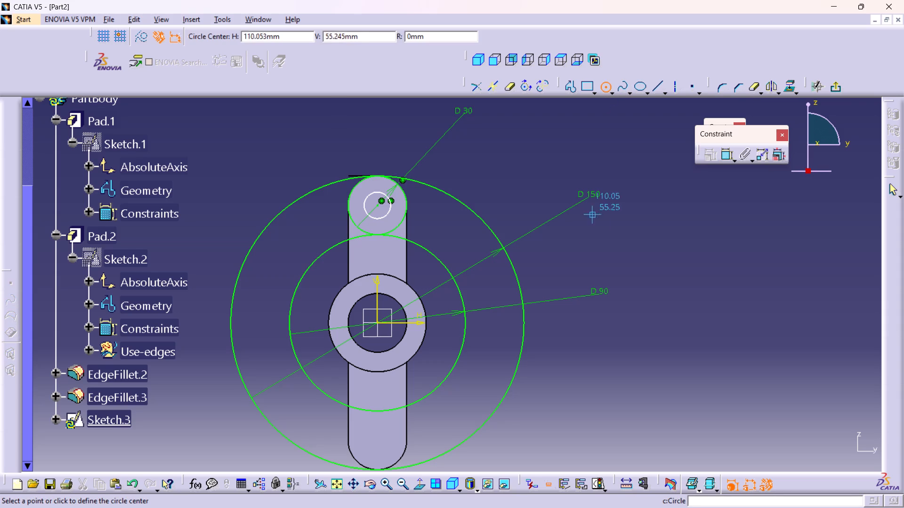
click(493, 322)
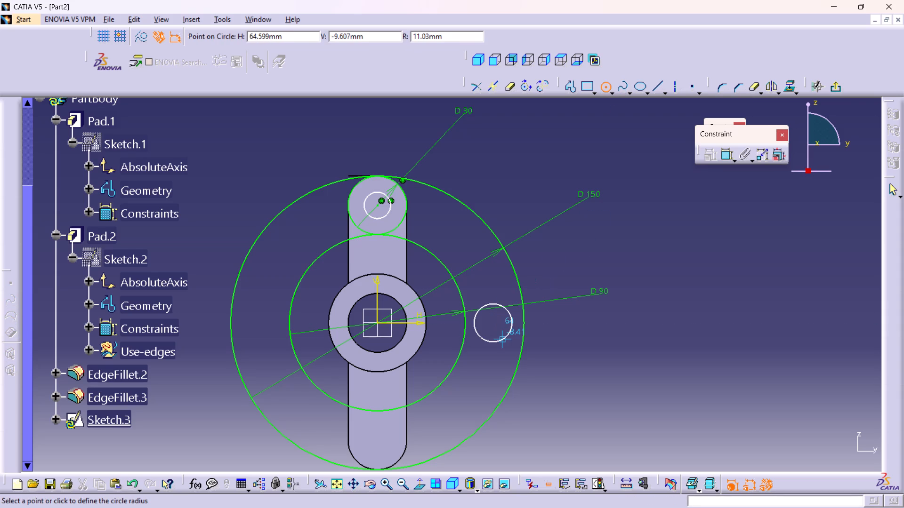
click(504, 341)
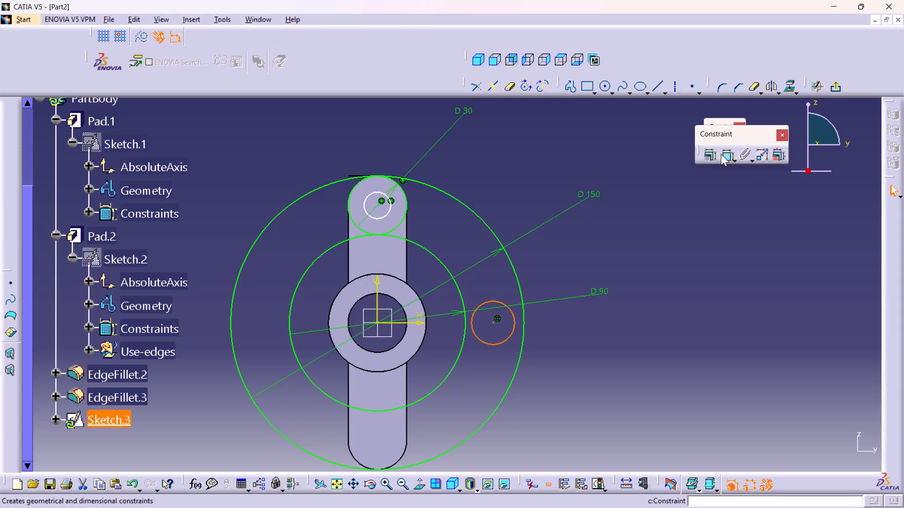
Dimension the new circle on the horizontal axis and set its diameter to 30 mm.
double_click(721, 154)
click(567, 337)
double_click(571, 331)
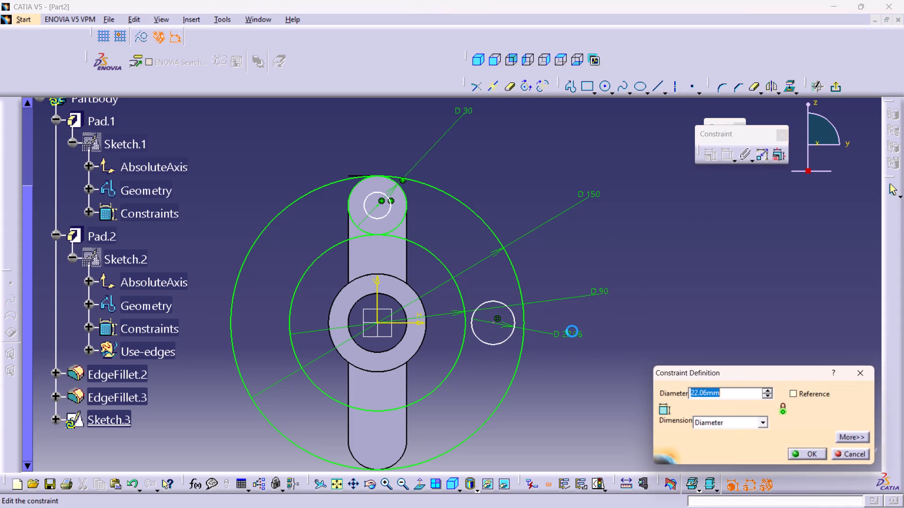
text(30)
key(Return)
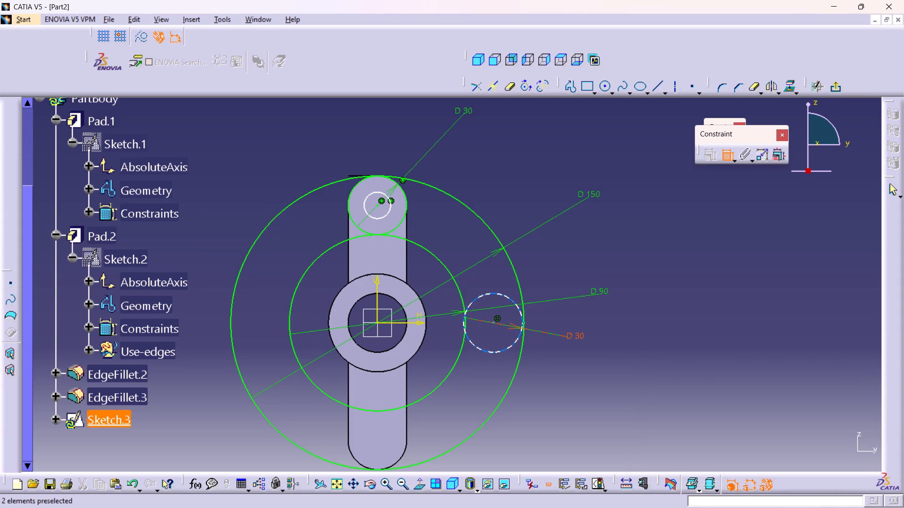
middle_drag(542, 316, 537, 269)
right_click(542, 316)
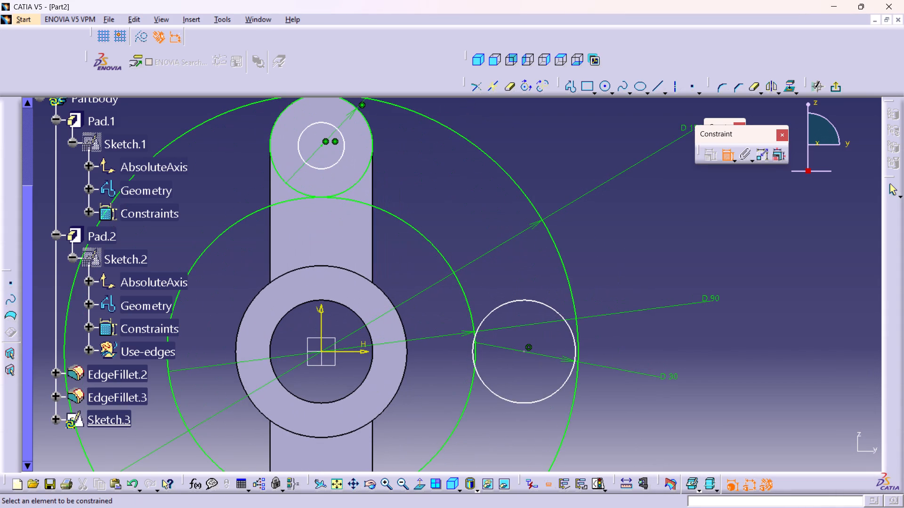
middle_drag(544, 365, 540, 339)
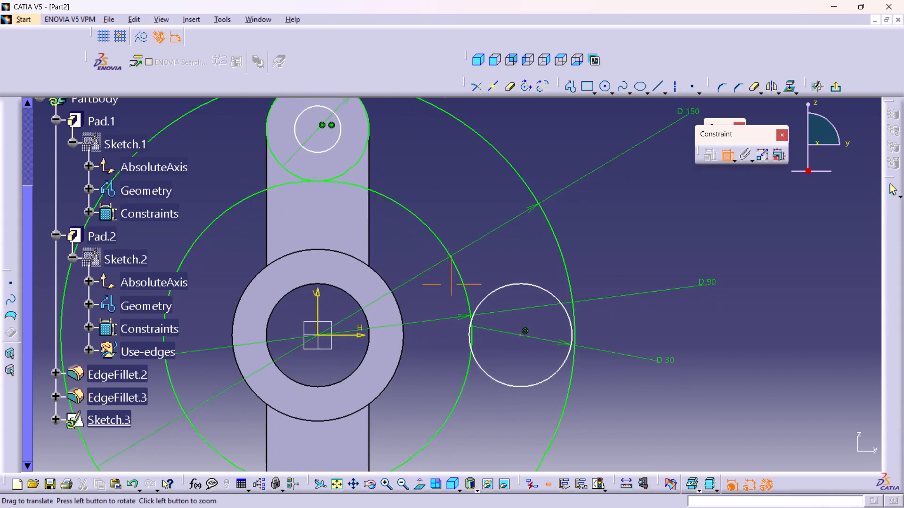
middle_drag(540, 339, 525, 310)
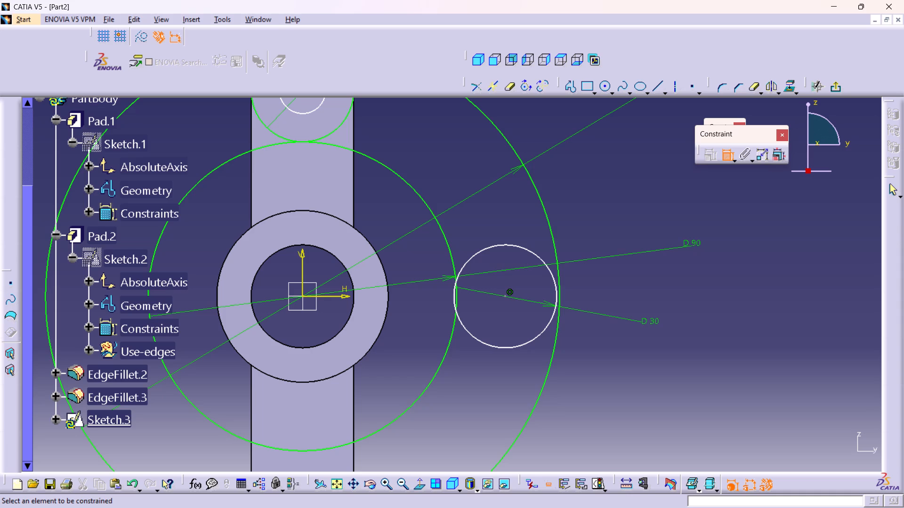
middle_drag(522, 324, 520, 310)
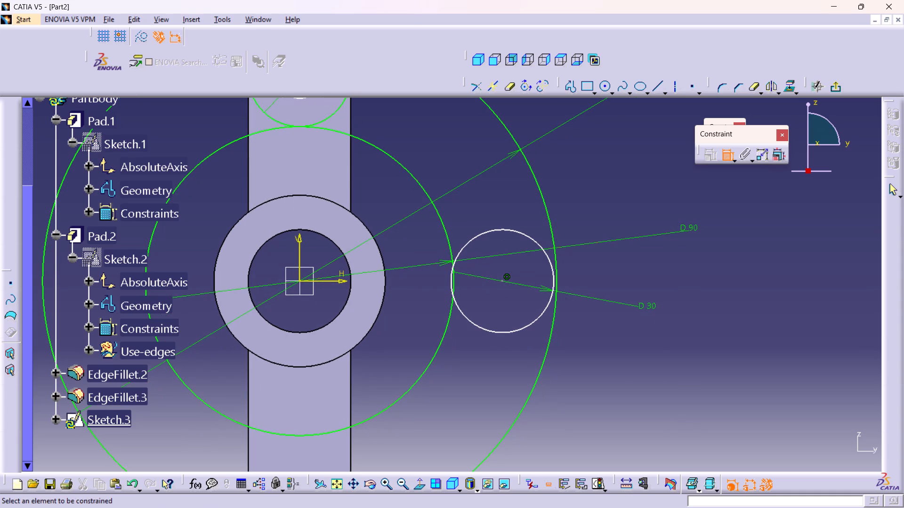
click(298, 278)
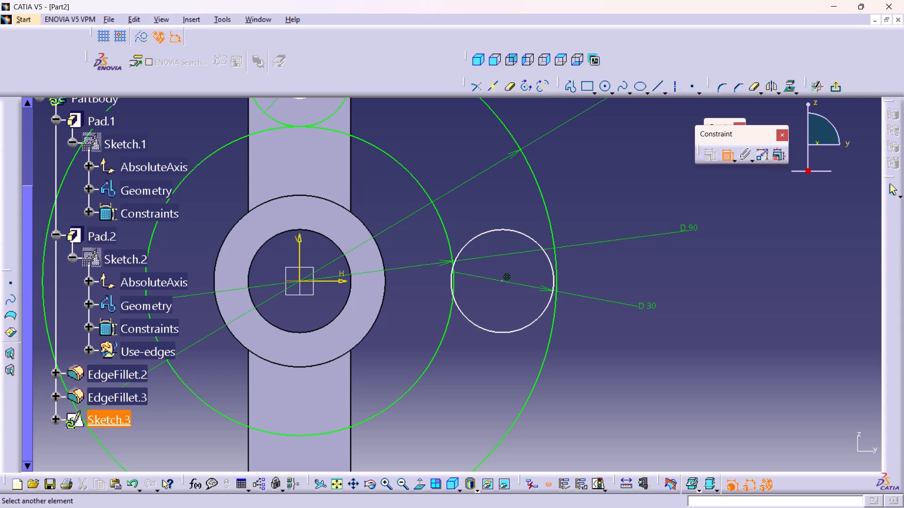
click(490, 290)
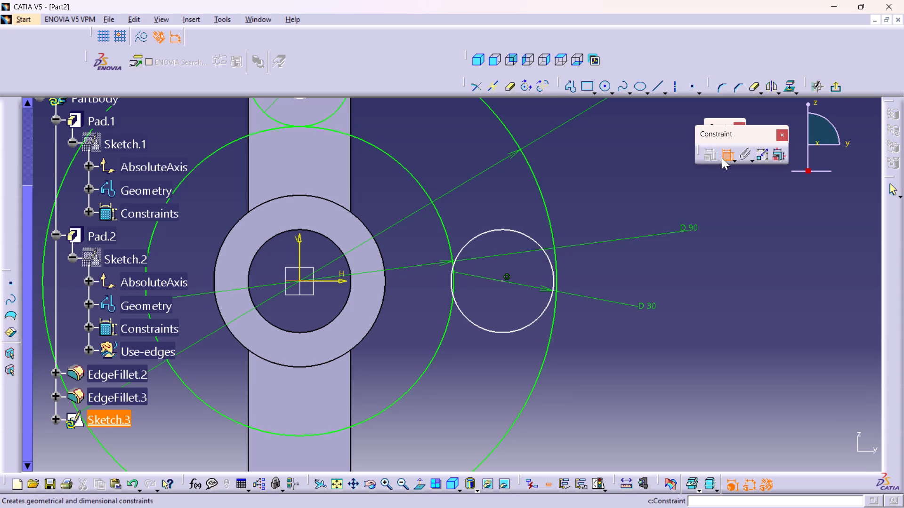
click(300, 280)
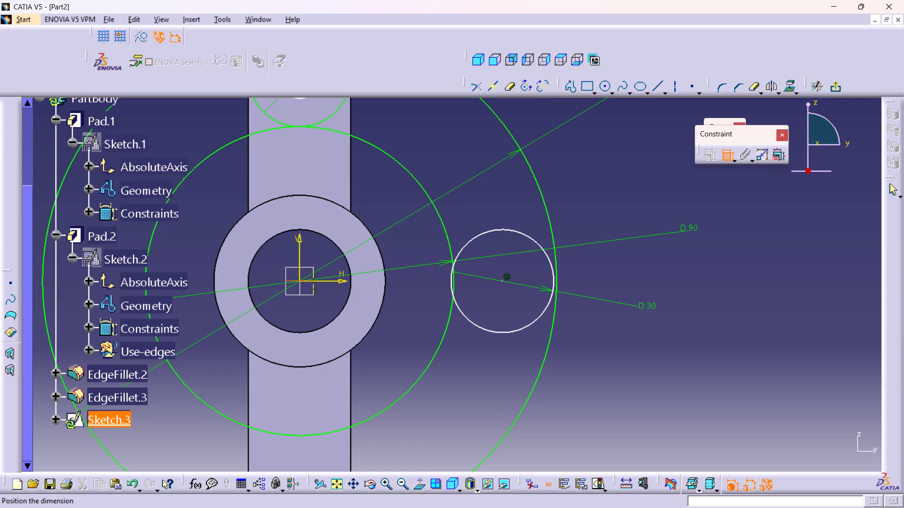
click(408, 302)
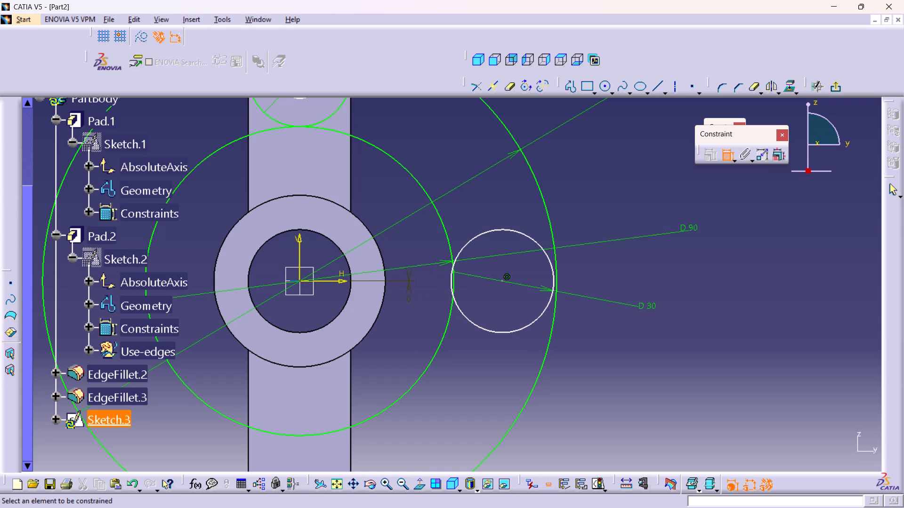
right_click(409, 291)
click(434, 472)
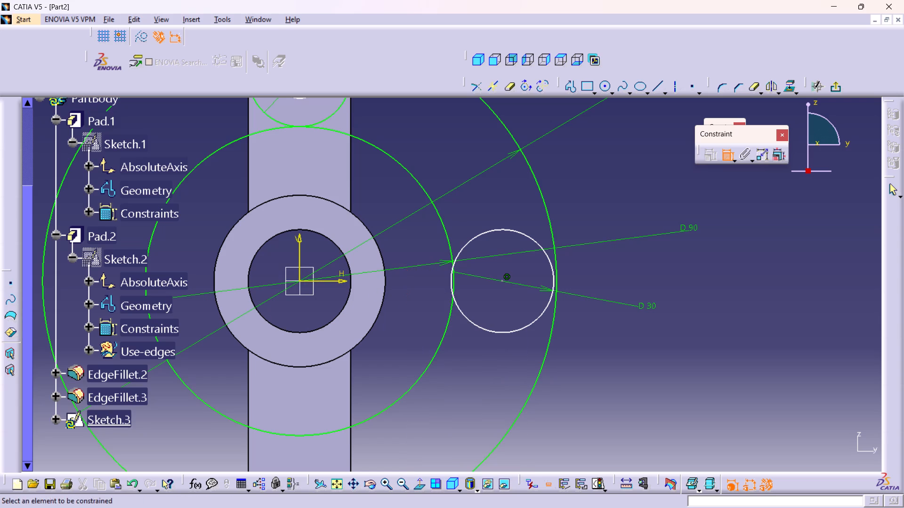
Dimension the horizontal distance from the sketch origin to the side circle's centre and set it to 60 mm.
click(301, 278)
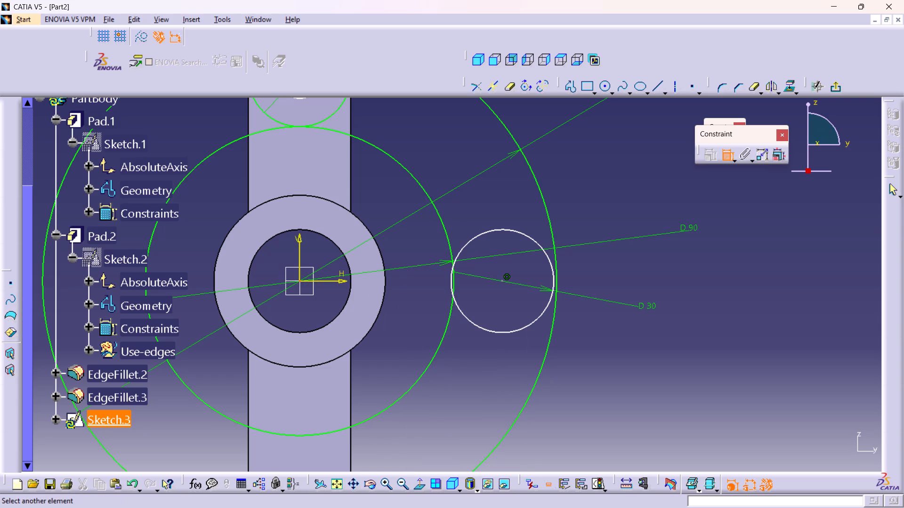
click(501, 281)
middle_drag(494, 327, 507, 237)
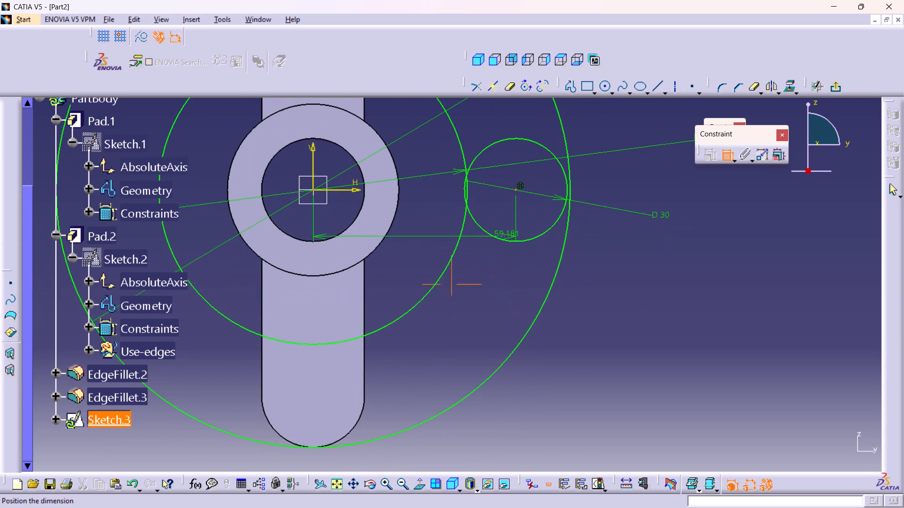
middle_drag(579, 447, 580, 260)
click(484, 364)
click(480, 358)
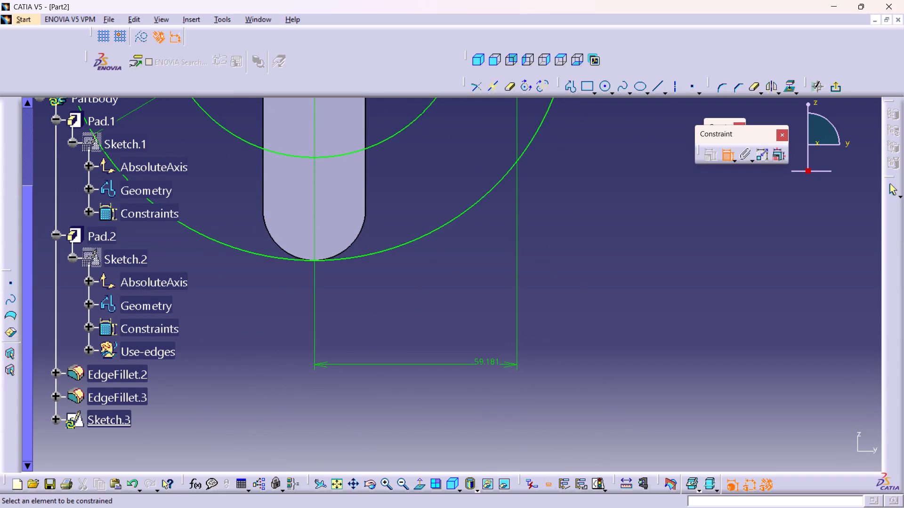
click(482, 361)
double_click(488, 357)
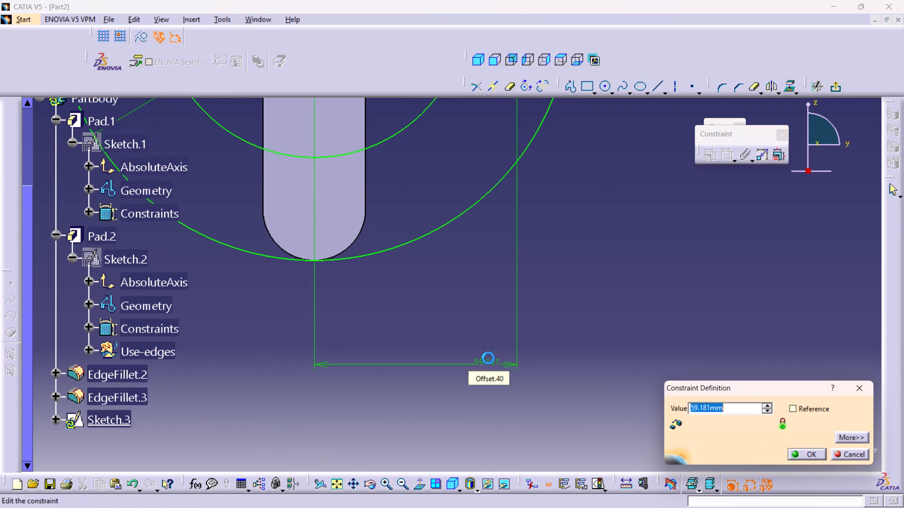
text(60)
key(Return)
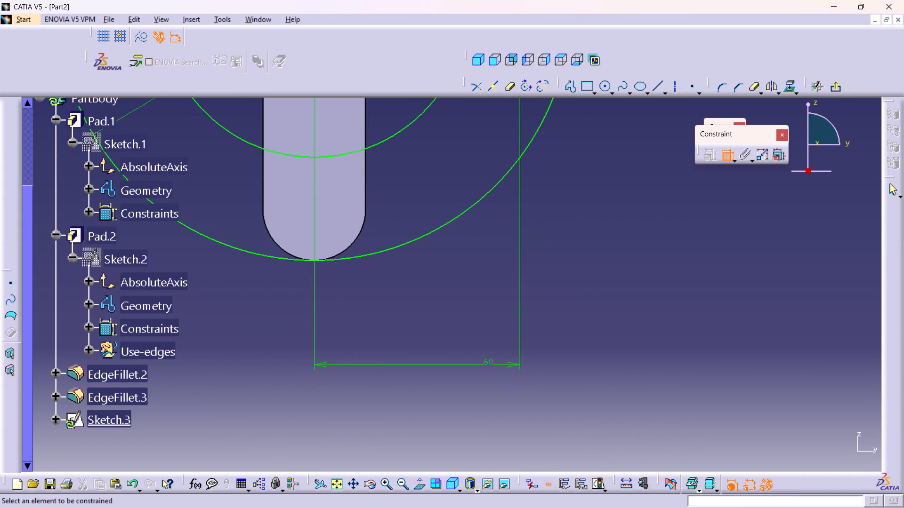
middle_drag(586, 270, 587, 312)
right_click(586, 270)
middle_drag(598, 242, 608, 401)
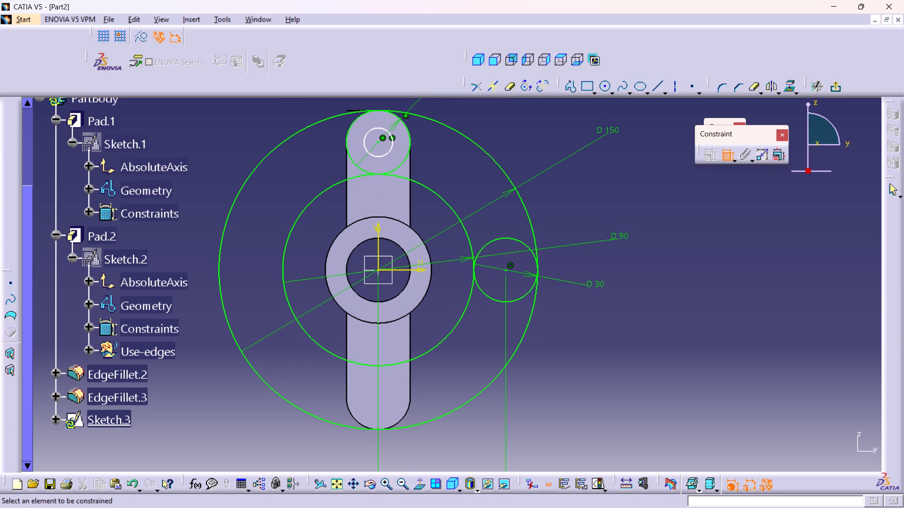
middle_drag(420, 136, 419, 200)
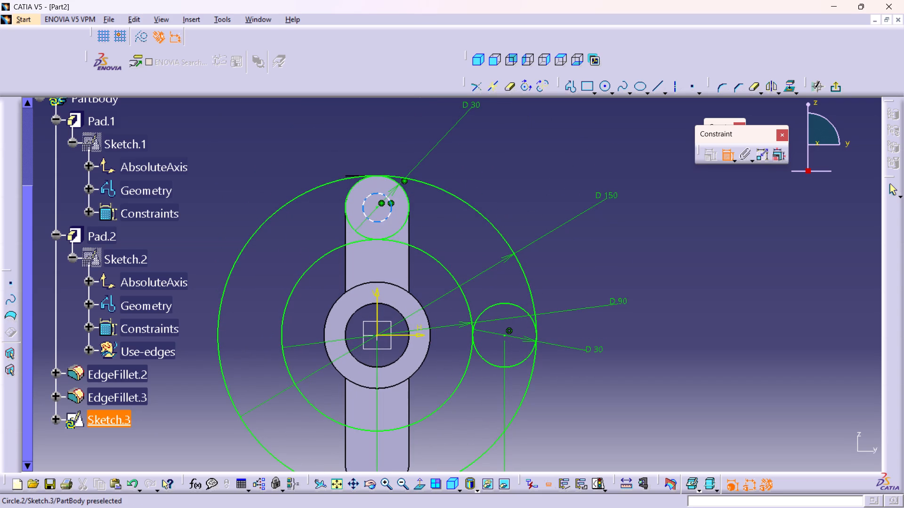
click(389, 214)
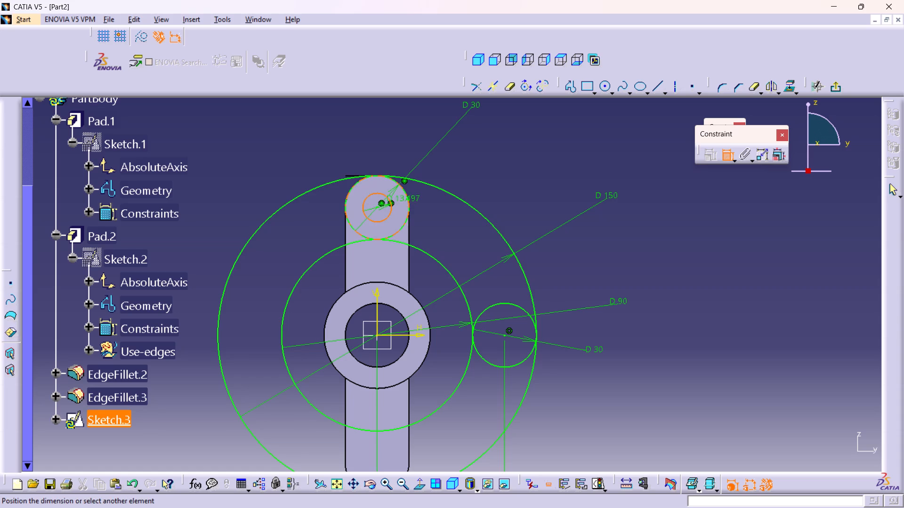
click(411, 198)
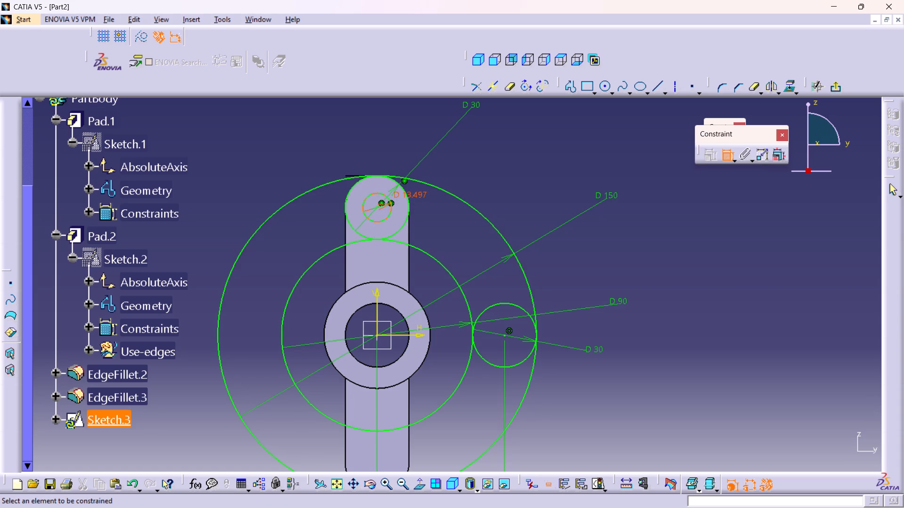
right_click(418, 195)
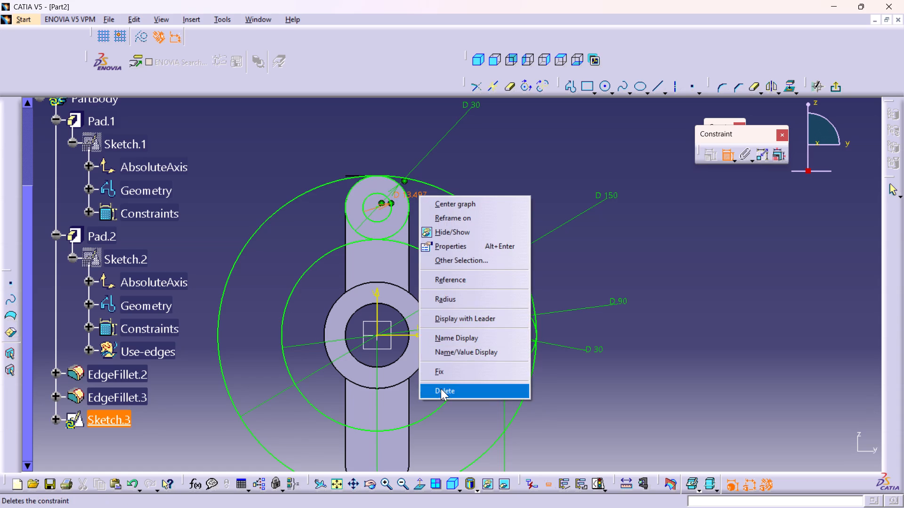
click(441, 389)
Dimension the small inner circle in the upper arm's rounded end and set its diameter to 15 mm.
click(392, 210)
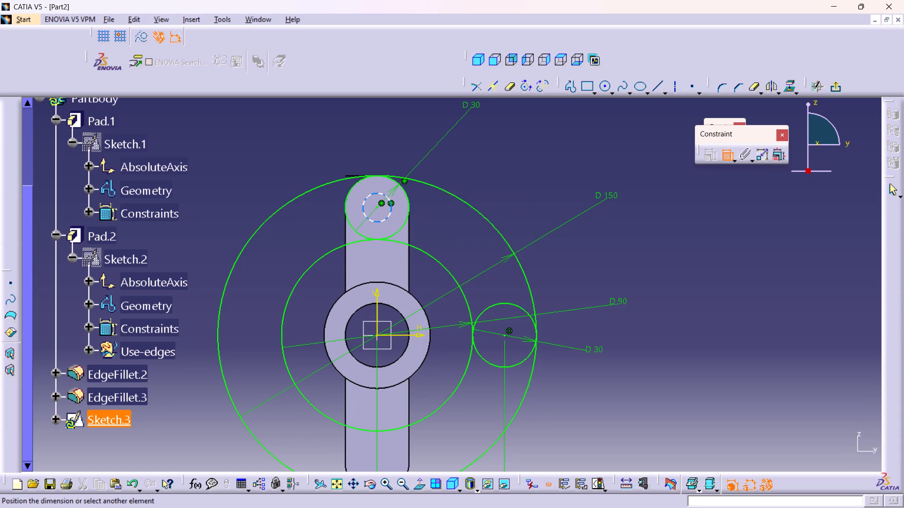
click(347, 143)
double_click(347, 139)
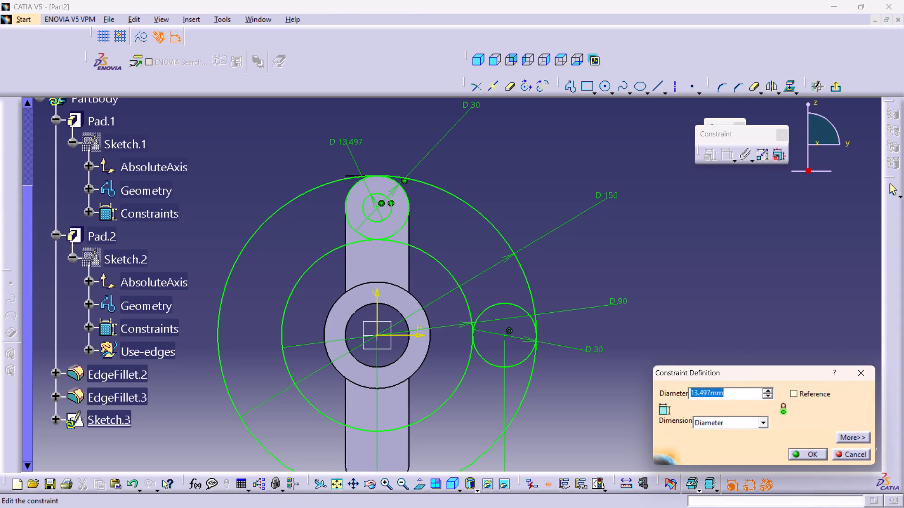
text(15)
key(Return)
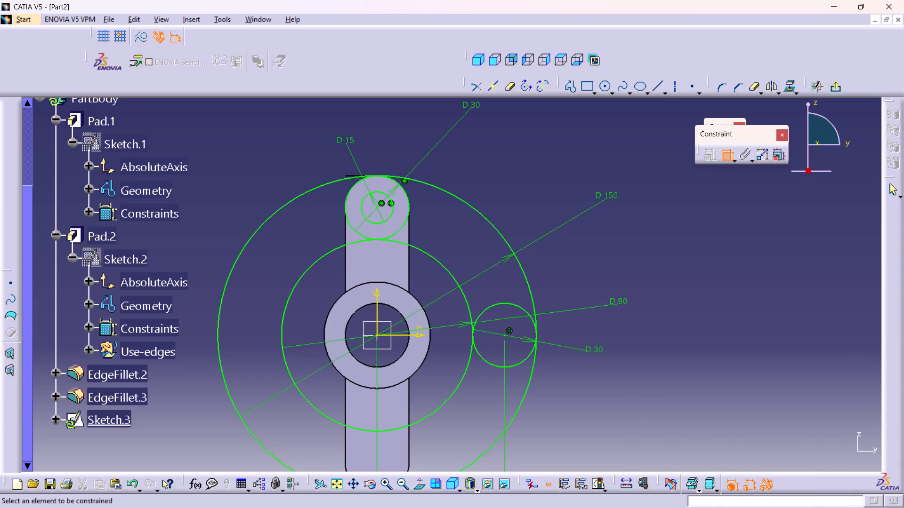
Sketch a circle concentric with the 30 mm side circle on the horizontal axis and set its diameter to 15 mm.
double_click(603, 87)
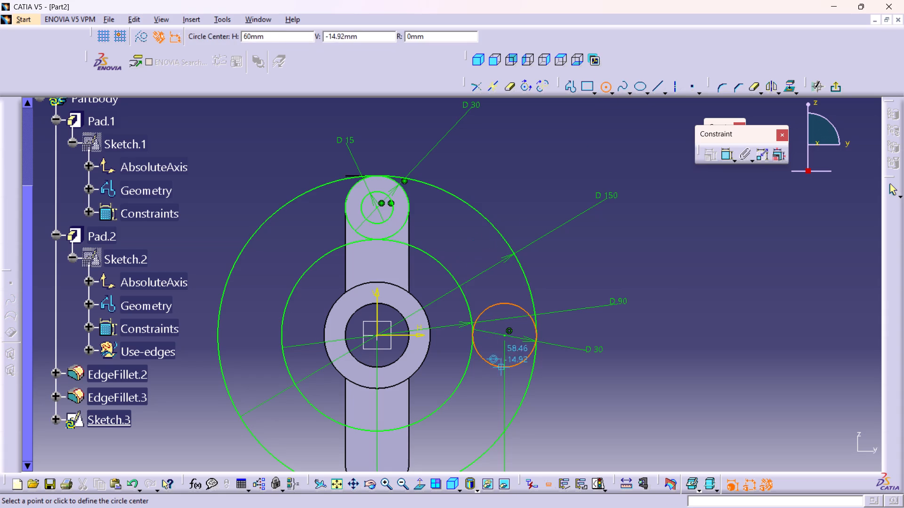
click(506, 336)
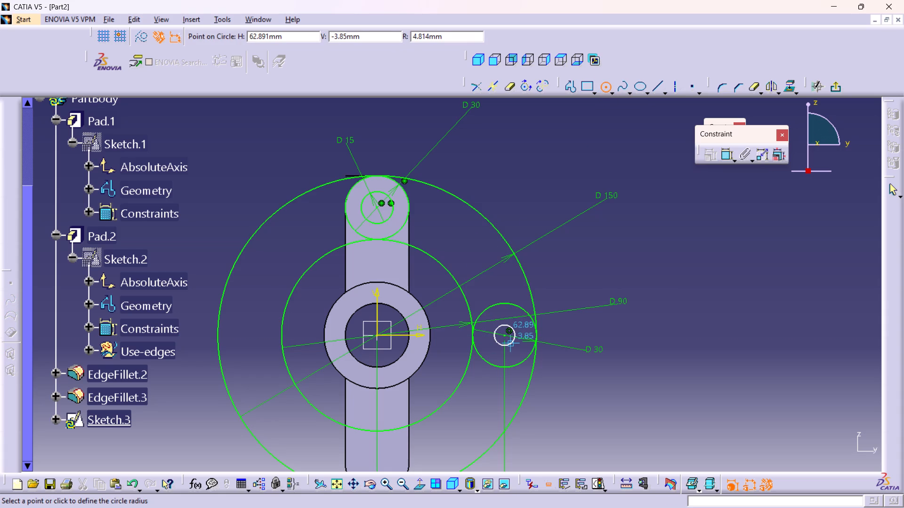
click(515, 352)
double_click(723, 150)
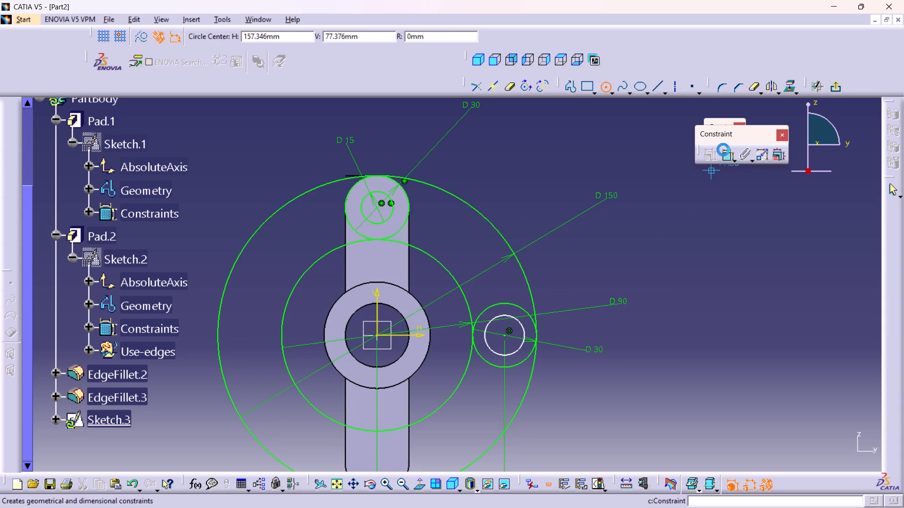
click(523, 346)
click(618, 411)
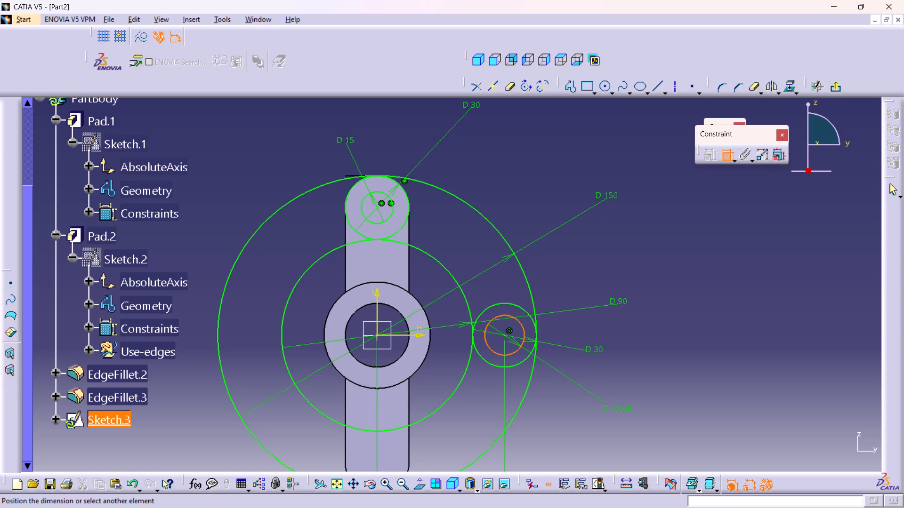
double_click(619, 407)
text(15)
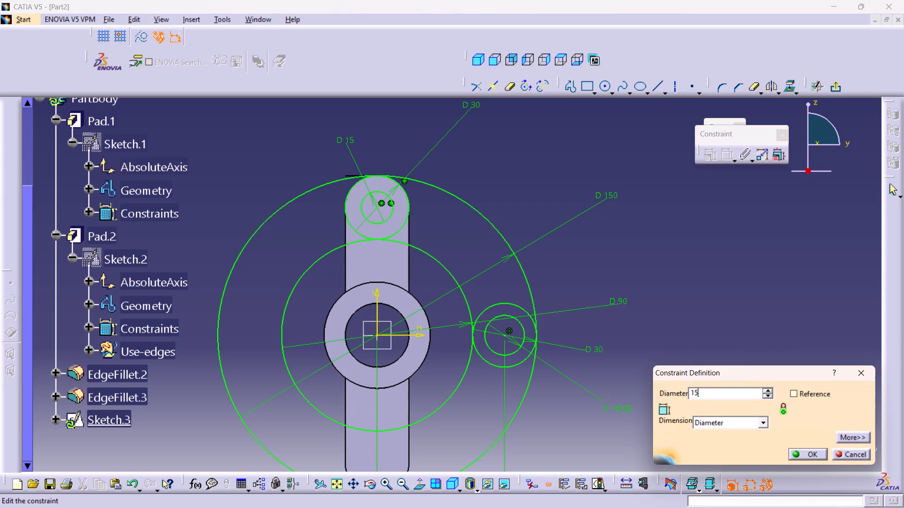
key(Return)
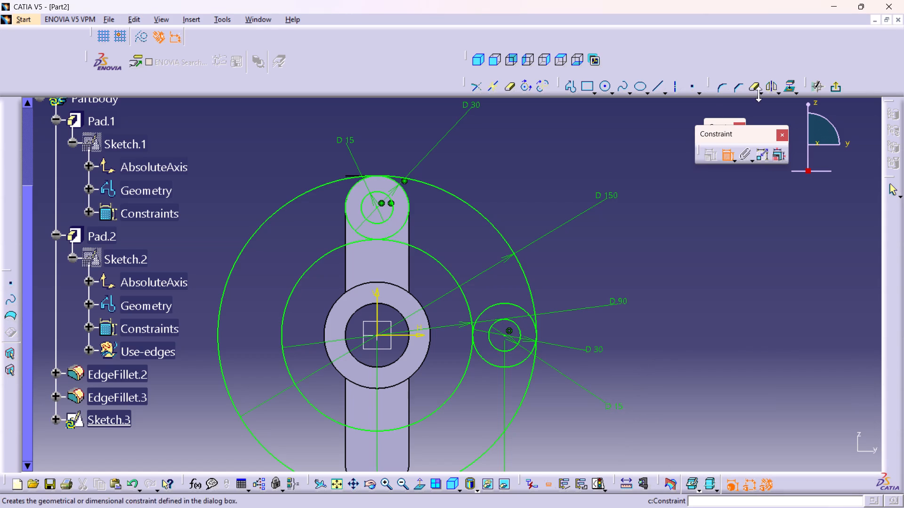
Quick-trim the 150 mm and 90 mm circles, keeping only the quarter arcs between the upper arm's end circle and the side circle.
click(752, 85)
drag(753, 84, 753, 89)
middle_drag(640, 241, 643, 180)
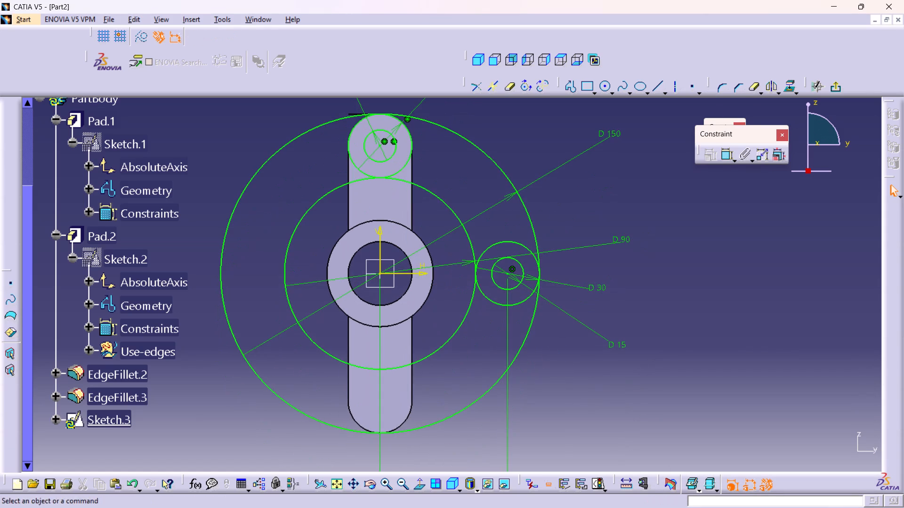
click(756, 88)
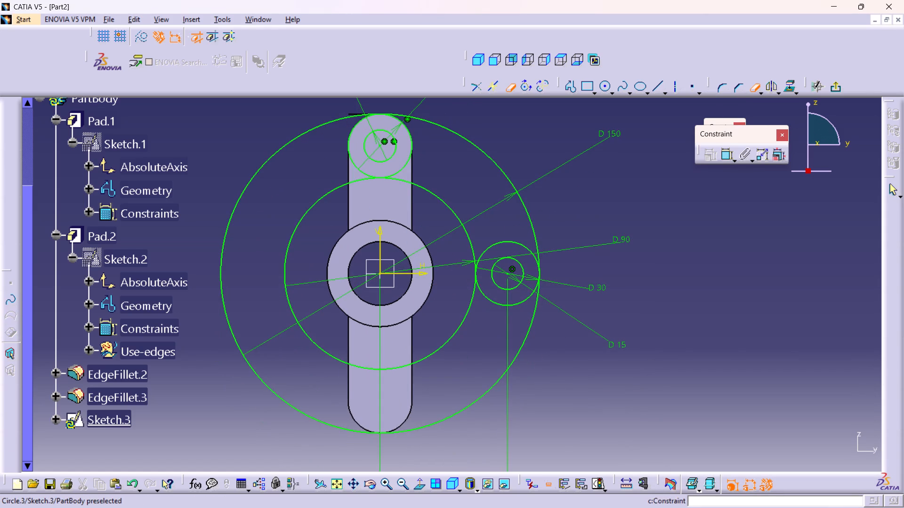
click(517, 357)
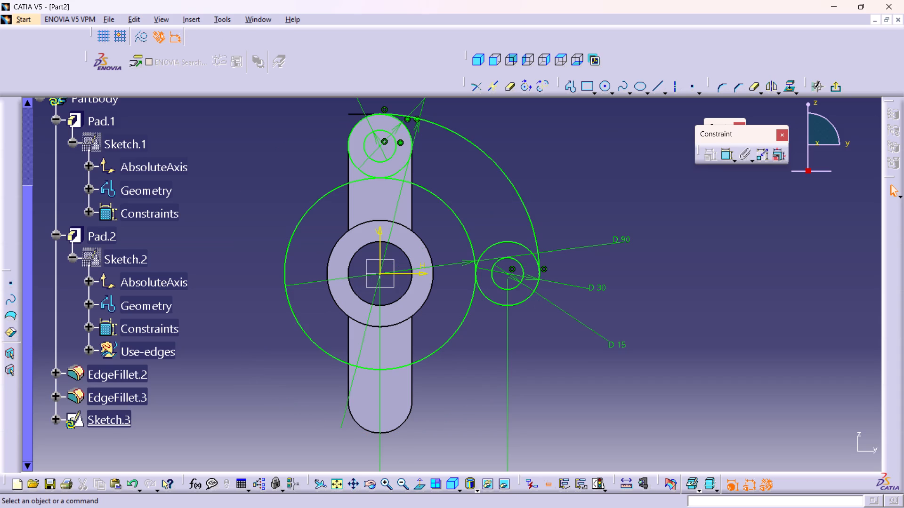
click(464, 312)
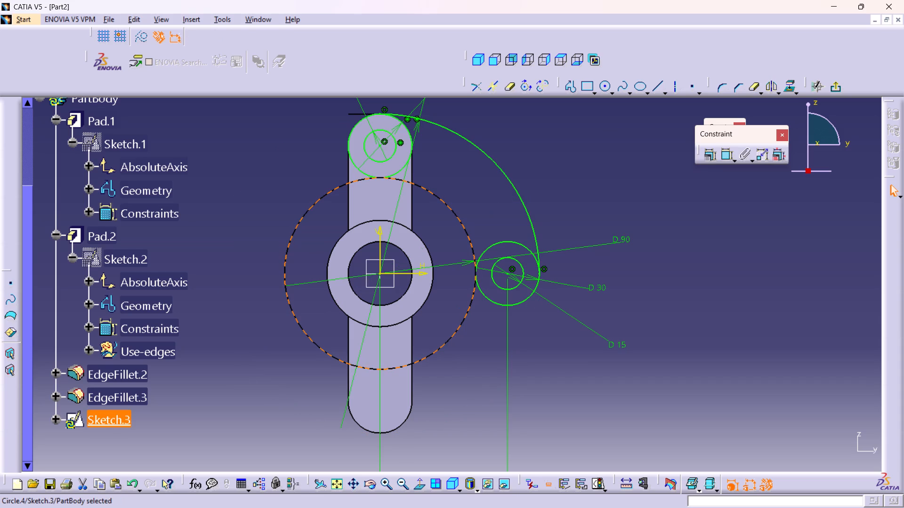
click(463, 317)
click(691, 195)
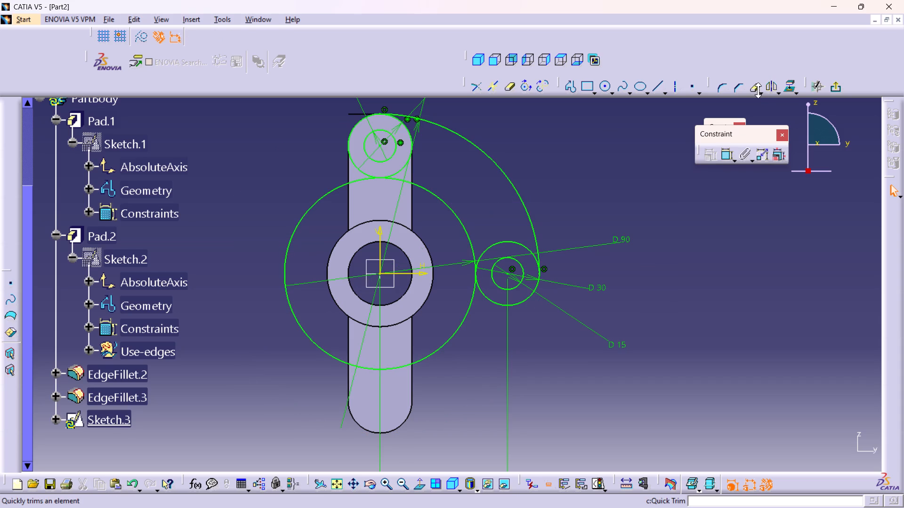
double_click(756, 90)
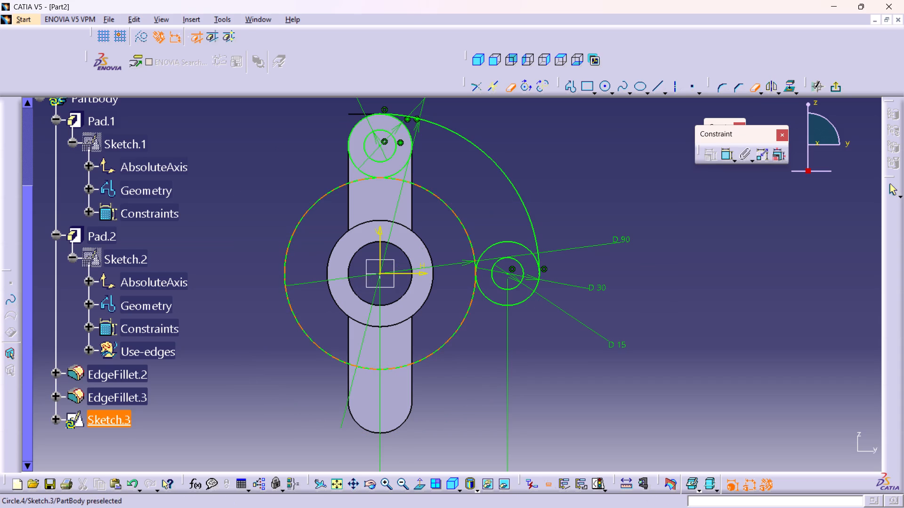
click(463, 324)
Quick-trim the inner halves of both 30 mm end circles, leaving a closed curved-arm outline around the two 15 mm circles.
middle_drag(488, 205, 492, 230)
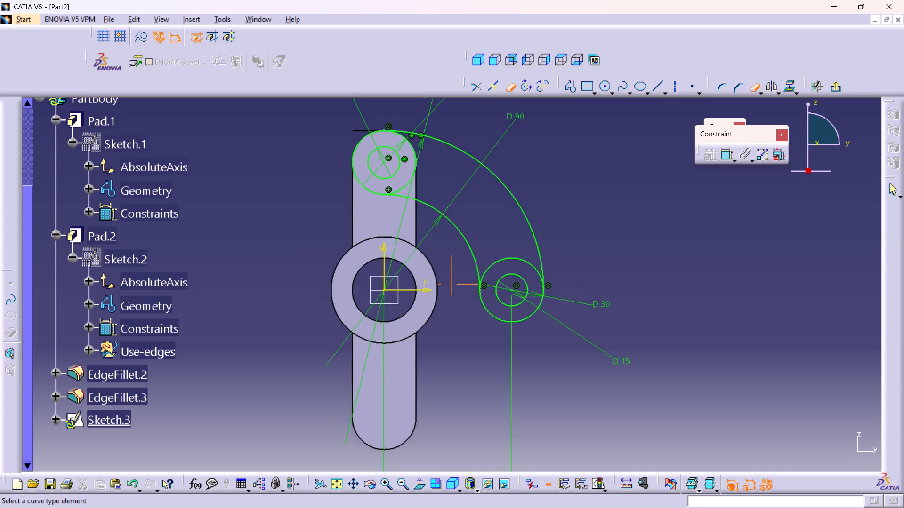
middle_drag(492, 230, 482, 316)
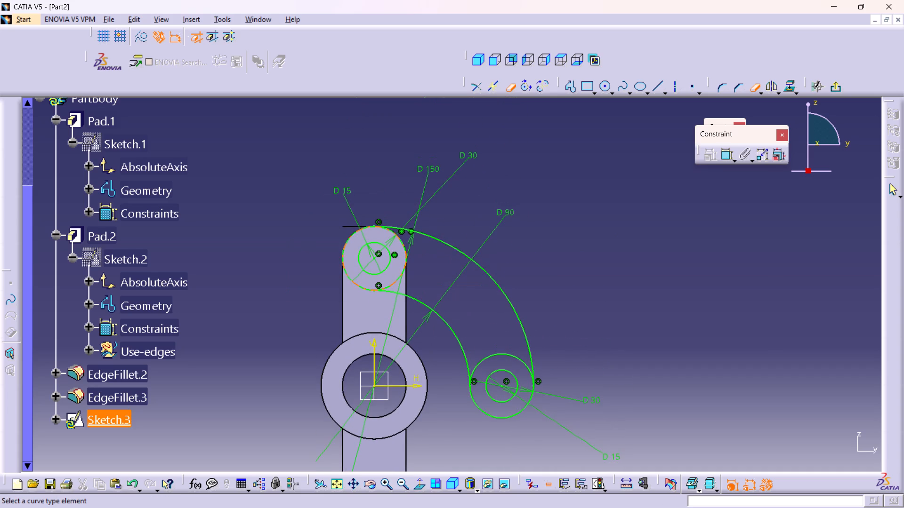
click(404, 265)
click(500, 353)
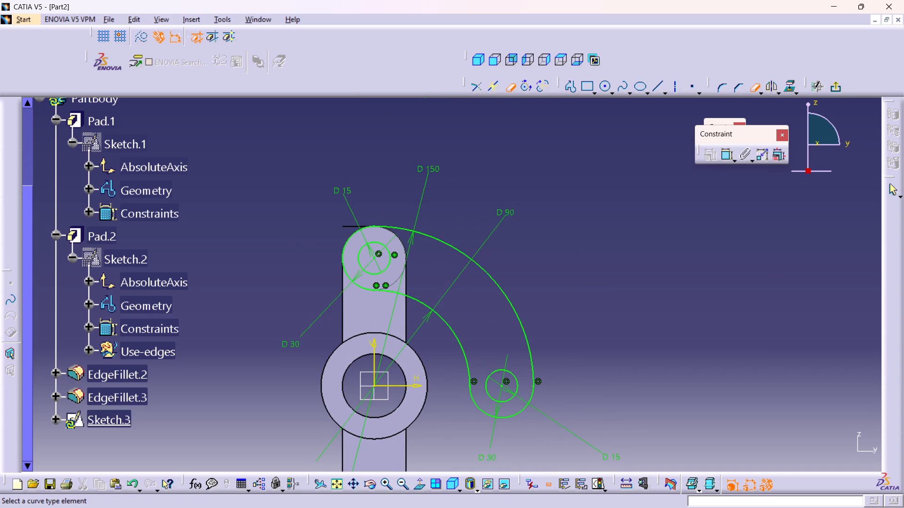
middle_drag(597, 310, 591, 288)
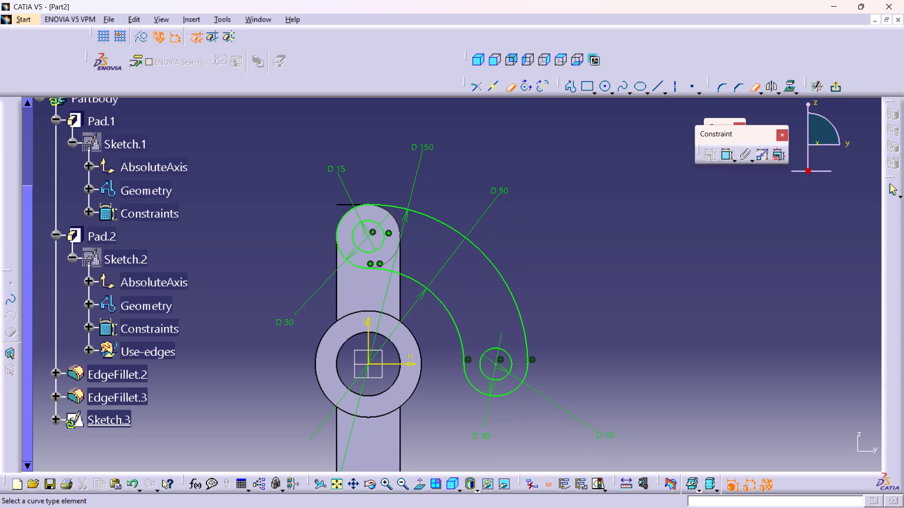
middle_drag(581, 282, 590, 323)
right_click(581, 282)
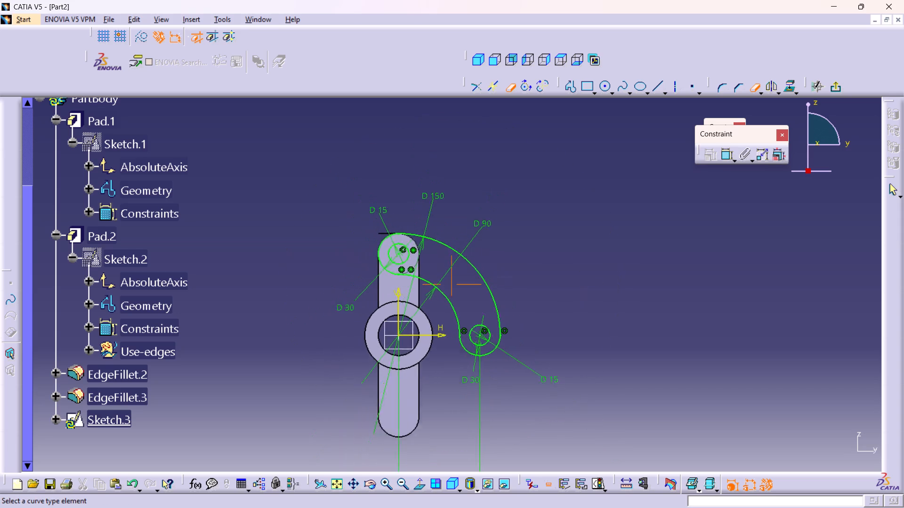
middle_drag(590, 323, 592, 326)
middle_drag(592, 325, 598, 273)
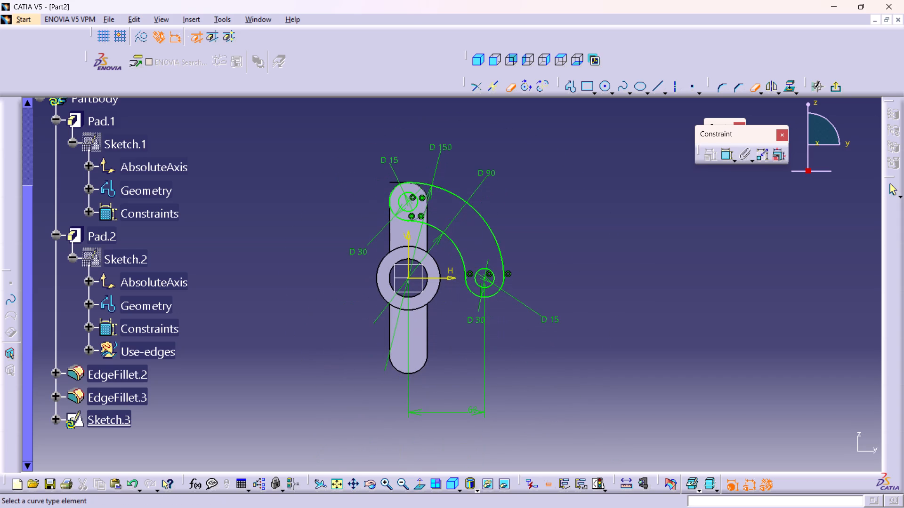
middle_drag(547, 256, 543, 239)
right_click(547, 256)
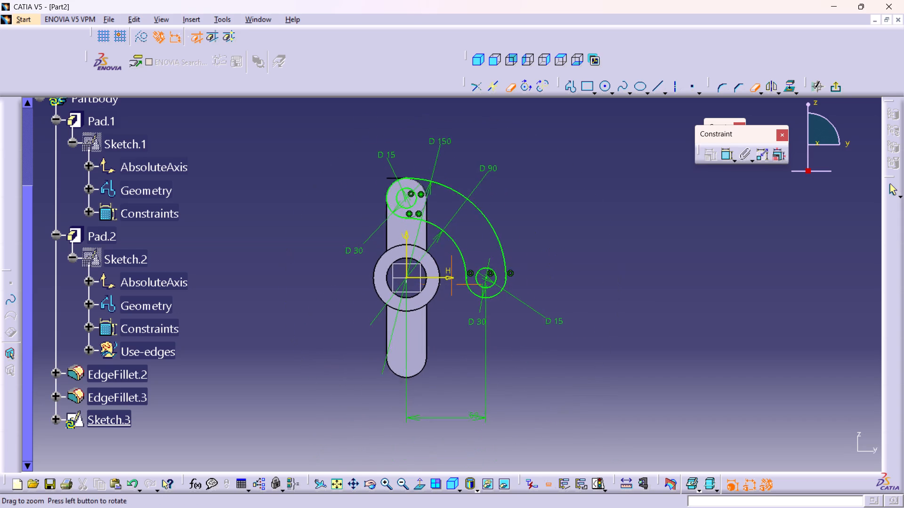
middle_drag(543, 239, 543, 224)
middle_drag(563, 221, 575, 240)
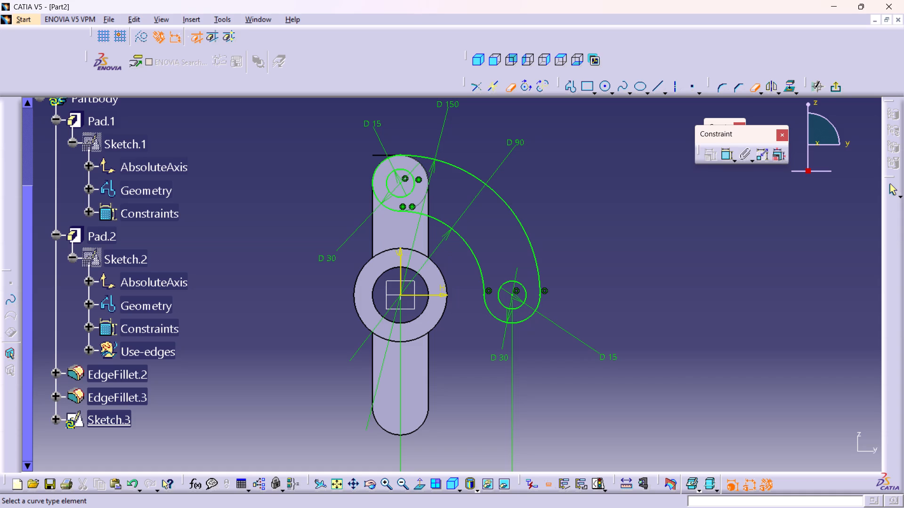
click(752, 86)
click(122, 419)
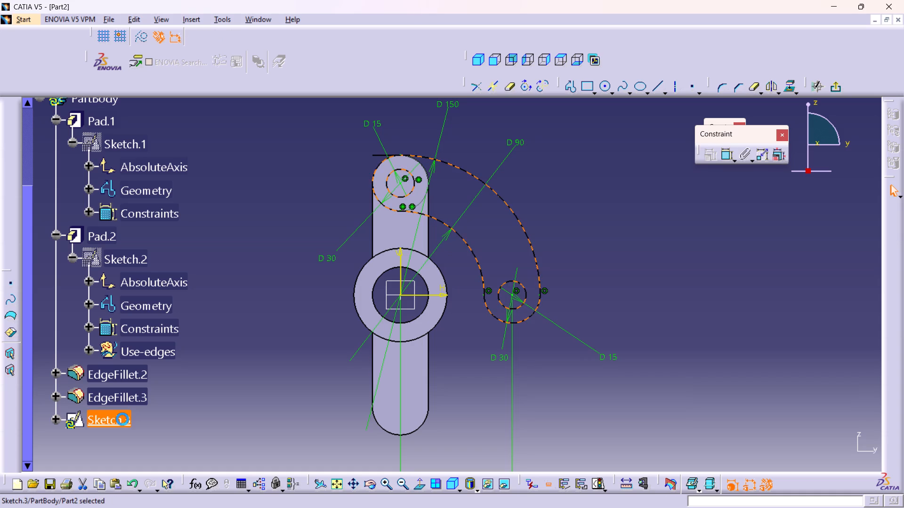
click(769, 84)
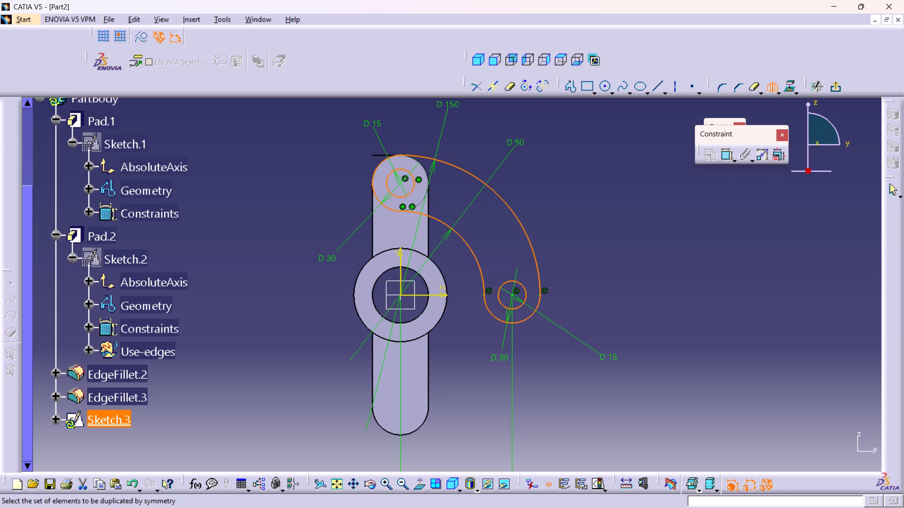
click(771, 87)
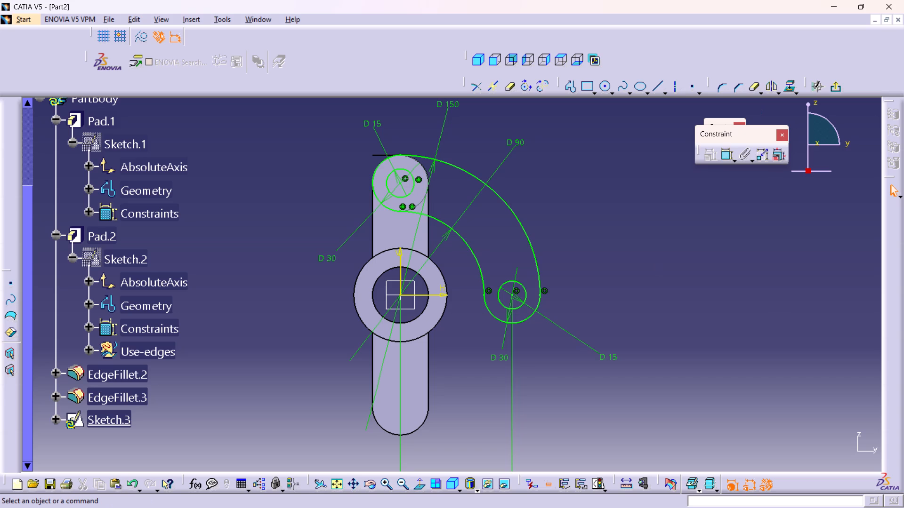
Exit the sketch and pad the curved-arm profile with mirrored extent and a length of 10 mm.
click(836, 82)
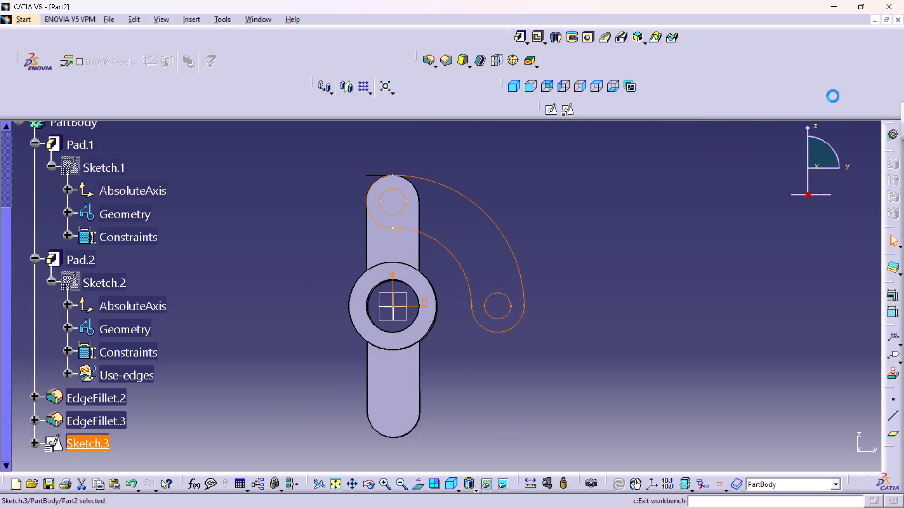
click(449, 481)
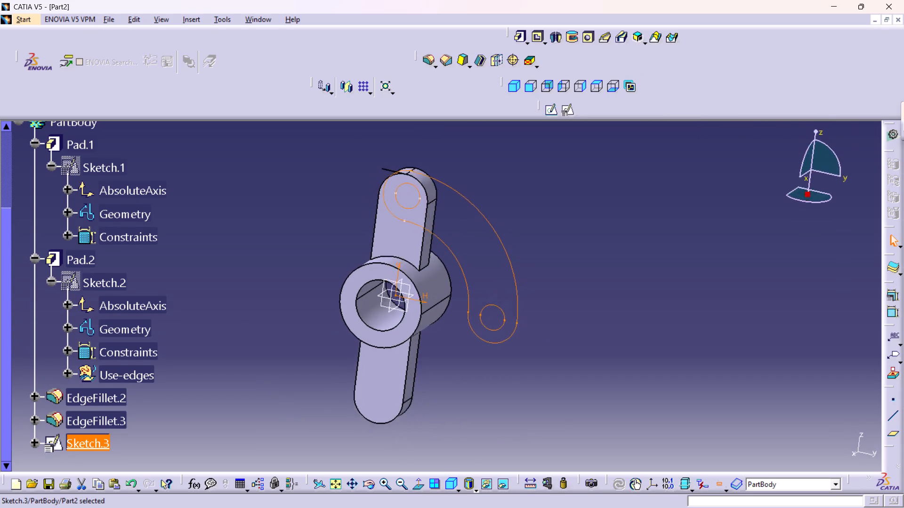
click(519, 33)
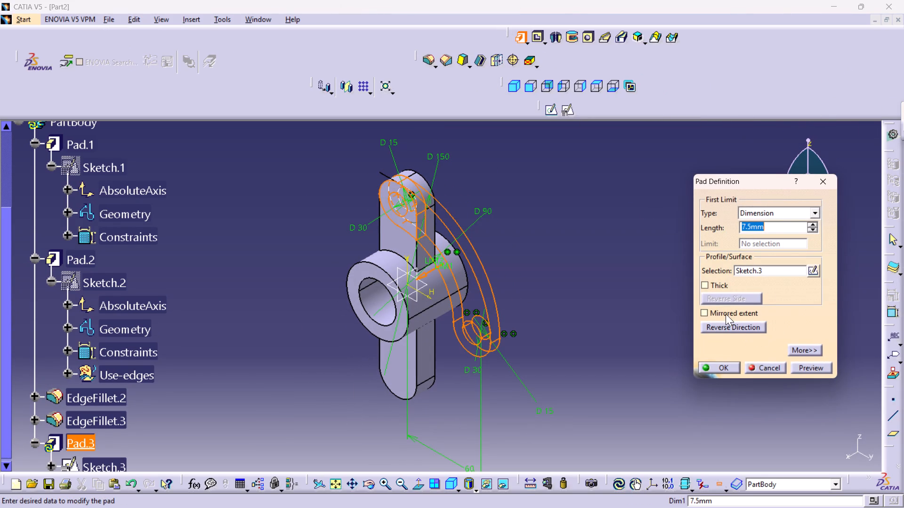
click(726, 311)
double_click(766, 226)
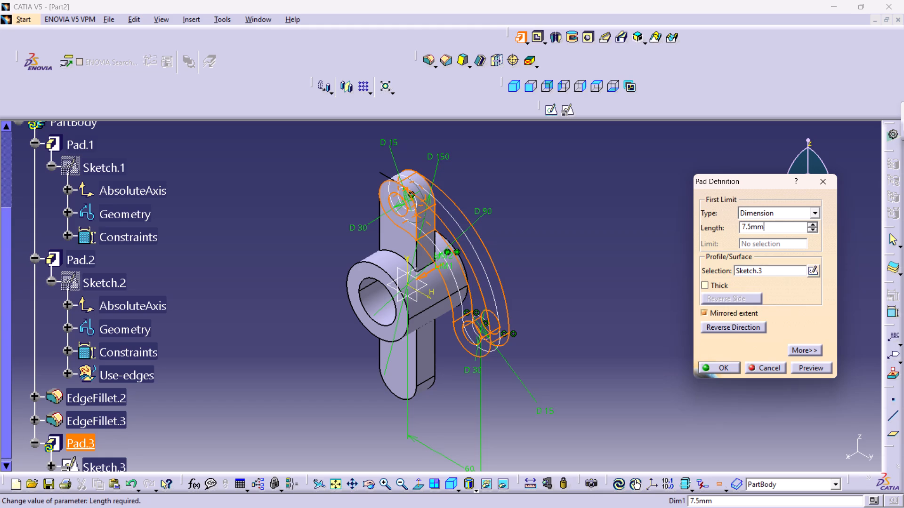
double_click(767, 225)
text(10)
key(Return)
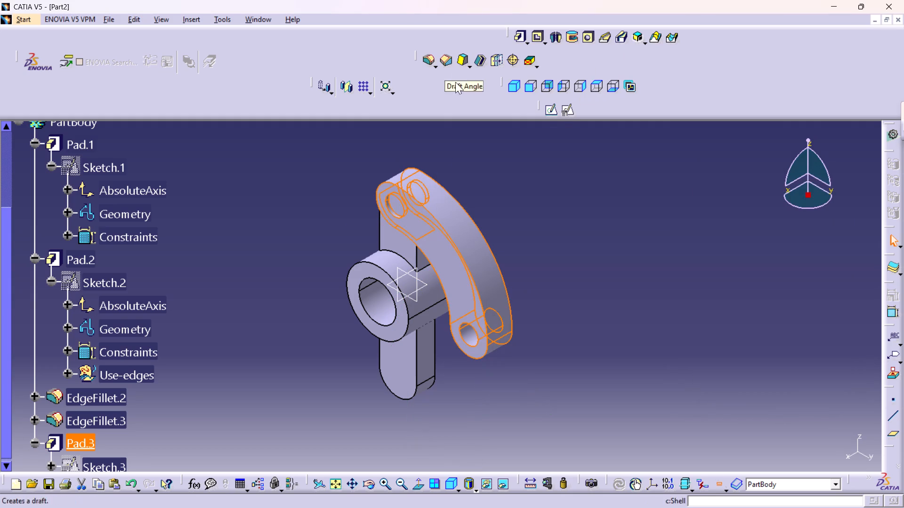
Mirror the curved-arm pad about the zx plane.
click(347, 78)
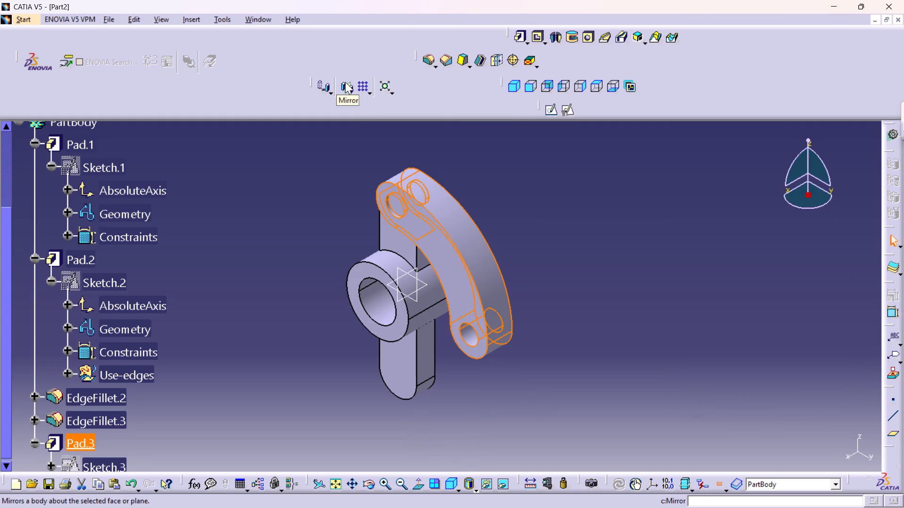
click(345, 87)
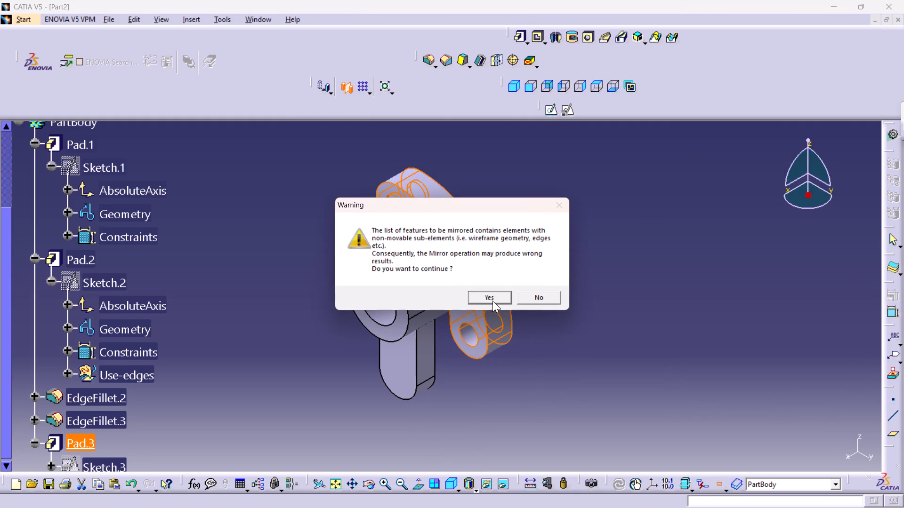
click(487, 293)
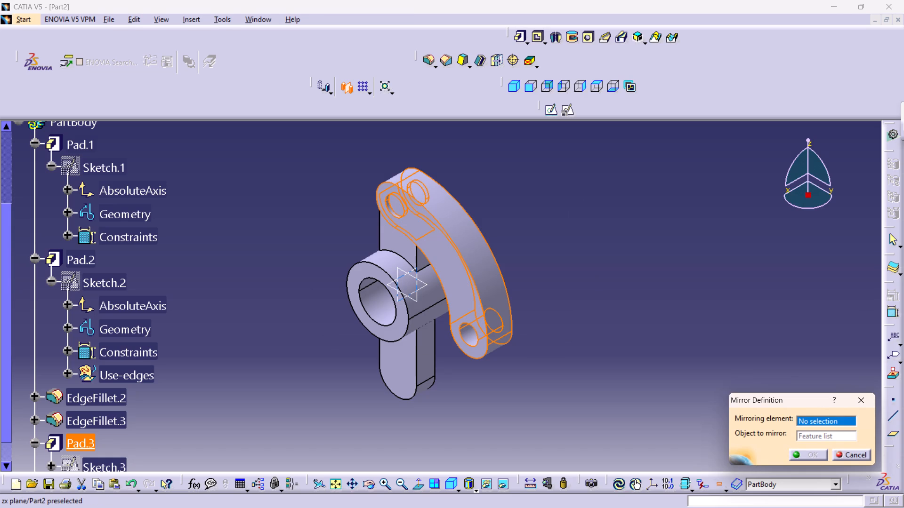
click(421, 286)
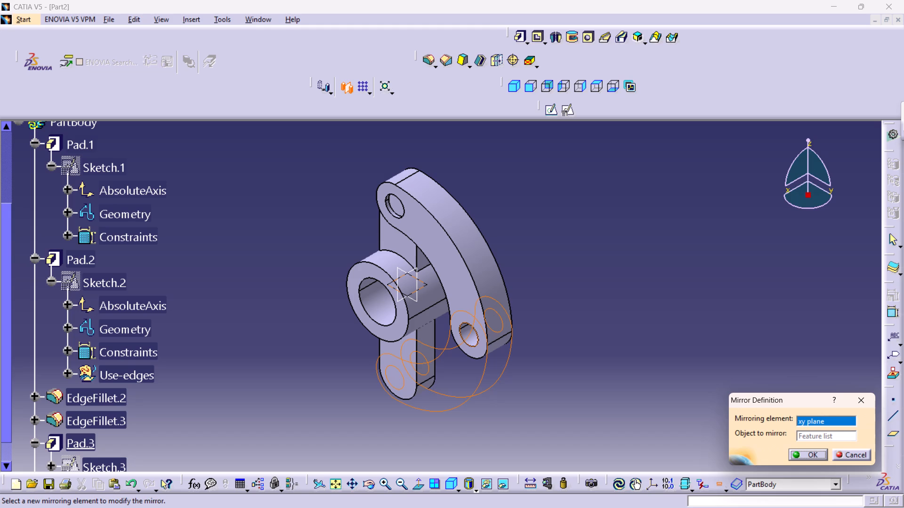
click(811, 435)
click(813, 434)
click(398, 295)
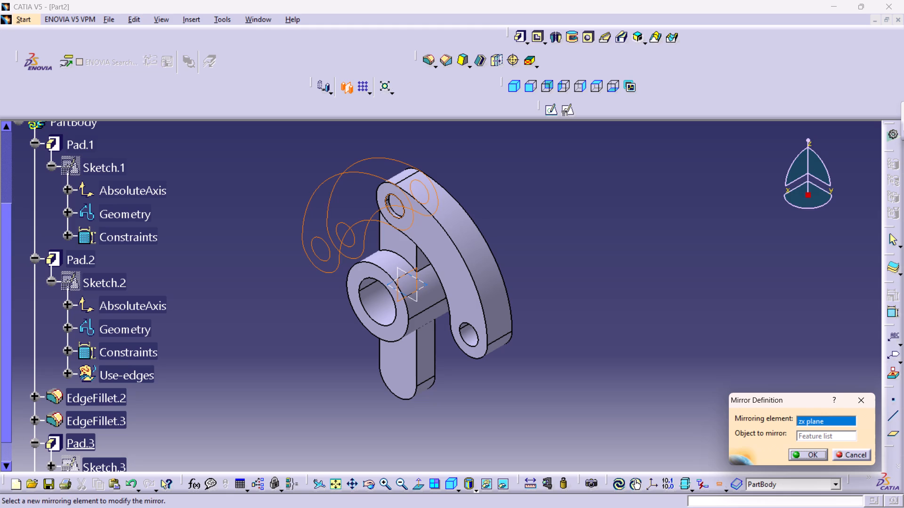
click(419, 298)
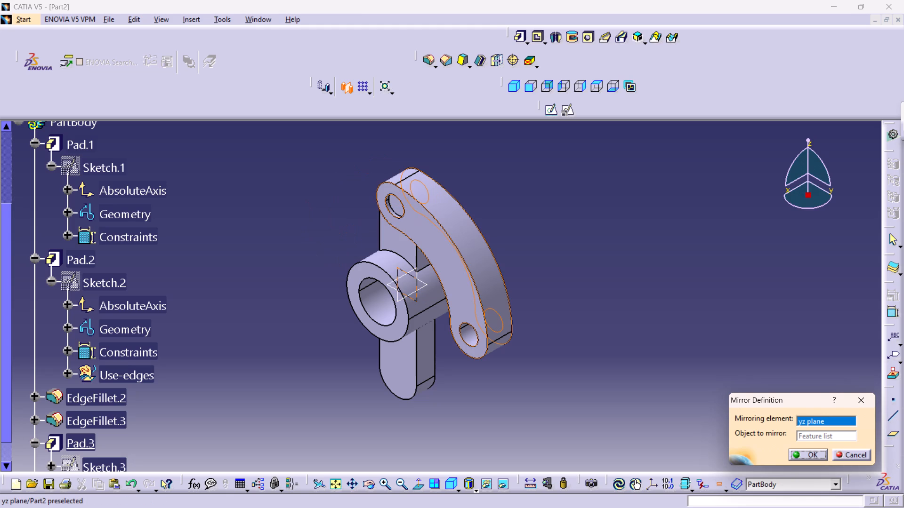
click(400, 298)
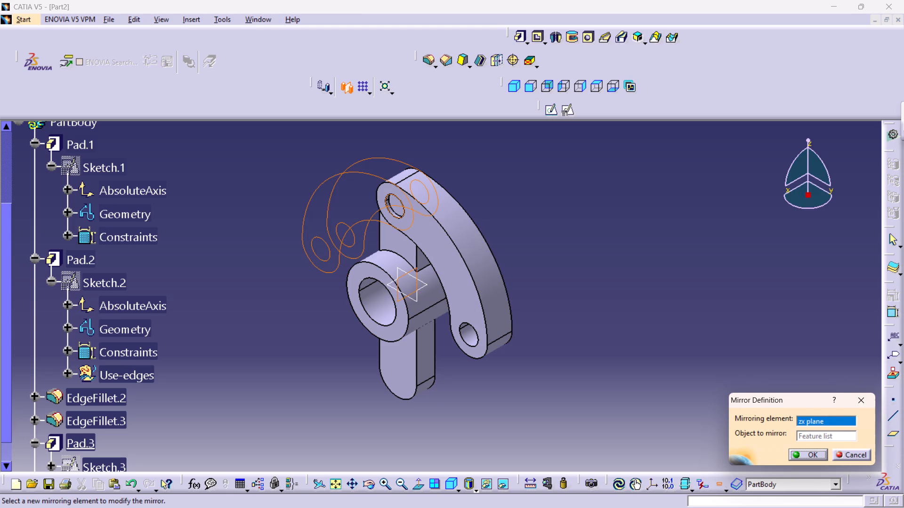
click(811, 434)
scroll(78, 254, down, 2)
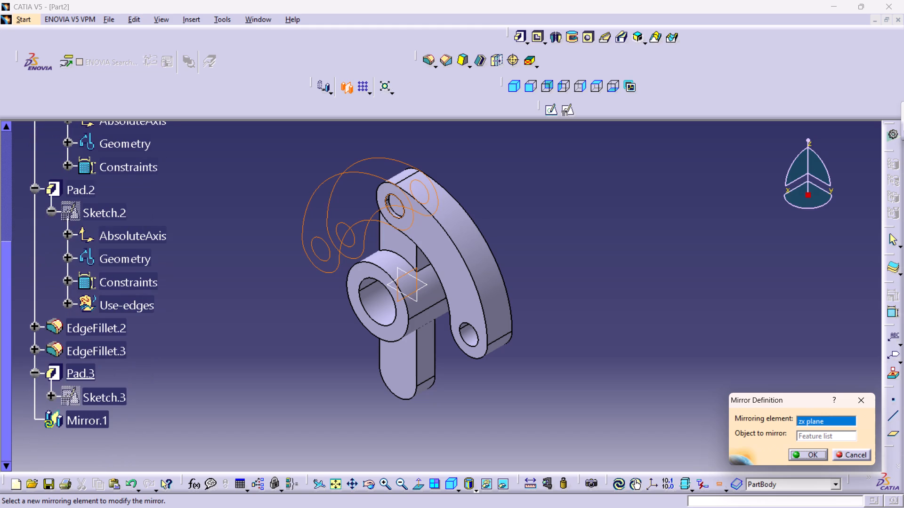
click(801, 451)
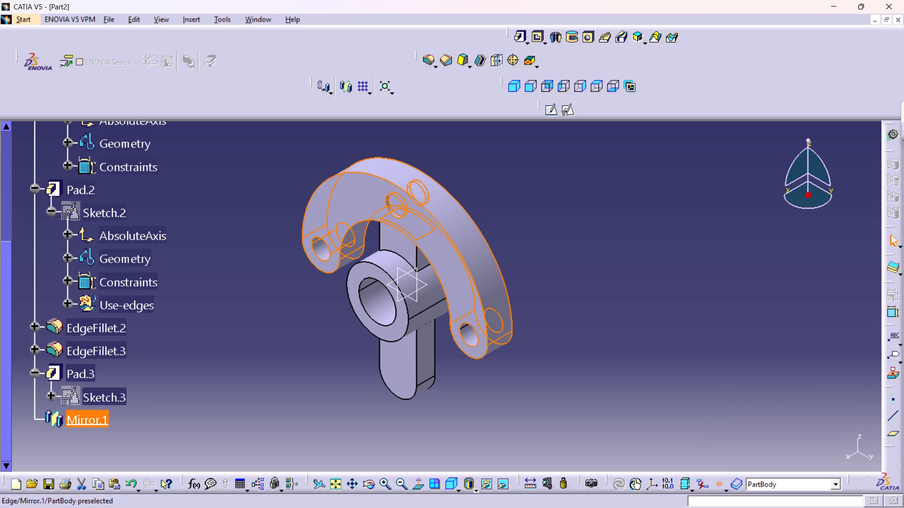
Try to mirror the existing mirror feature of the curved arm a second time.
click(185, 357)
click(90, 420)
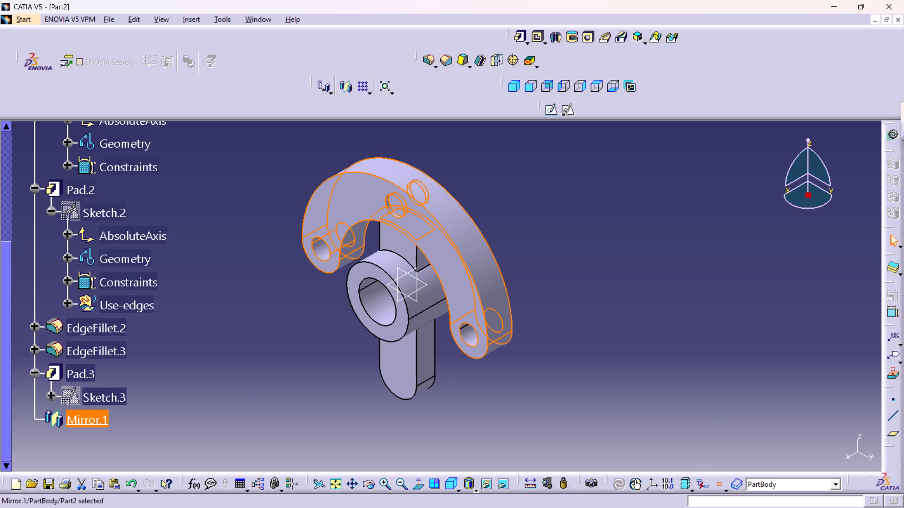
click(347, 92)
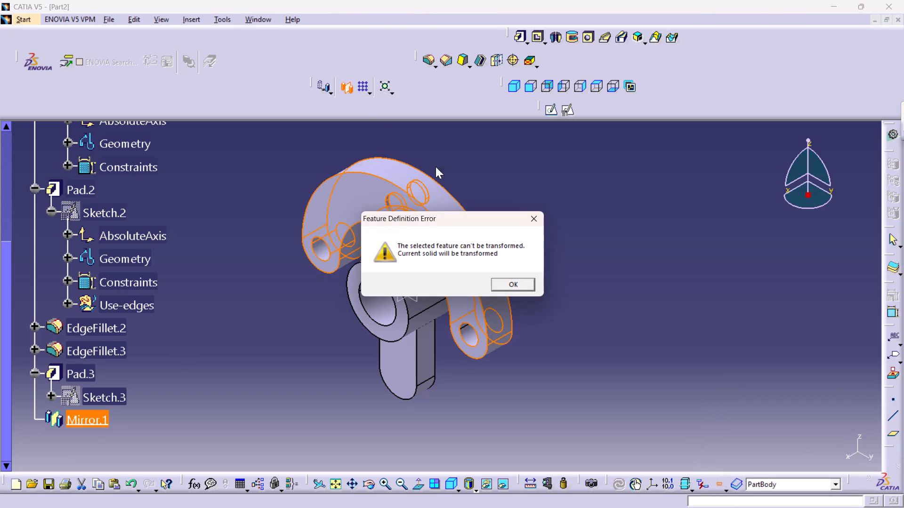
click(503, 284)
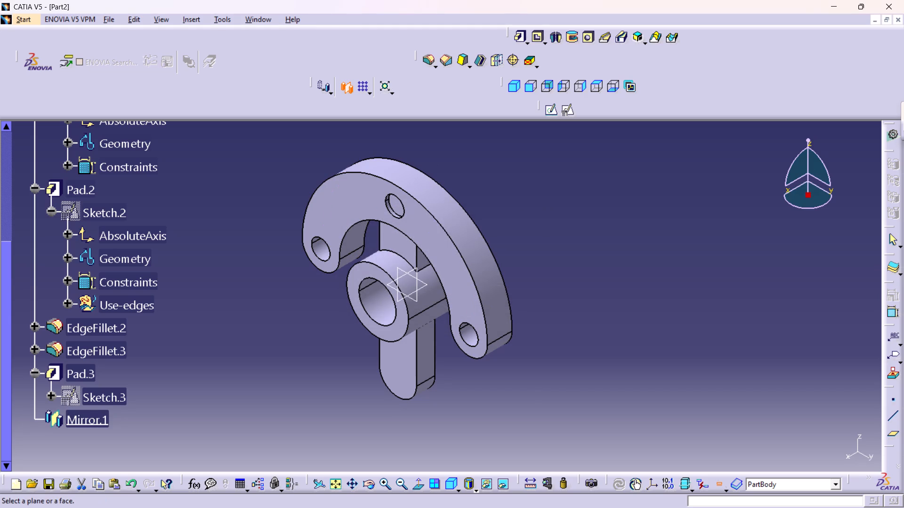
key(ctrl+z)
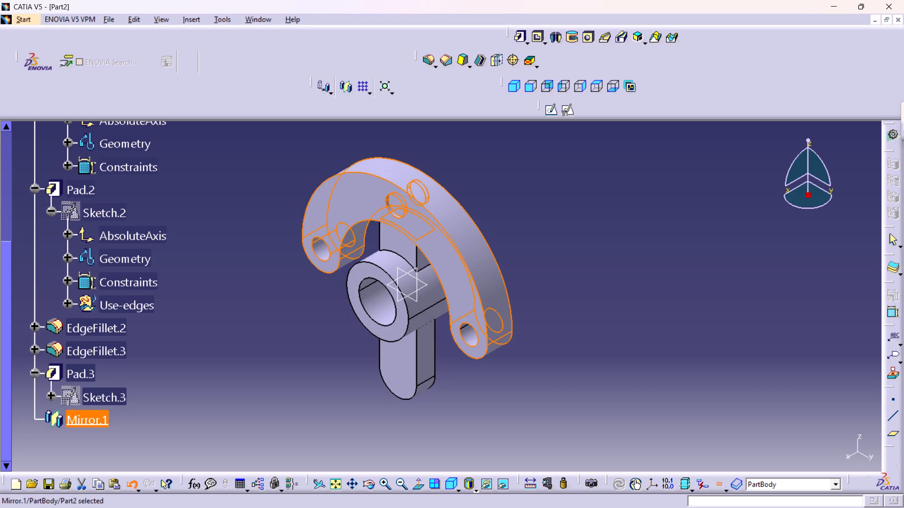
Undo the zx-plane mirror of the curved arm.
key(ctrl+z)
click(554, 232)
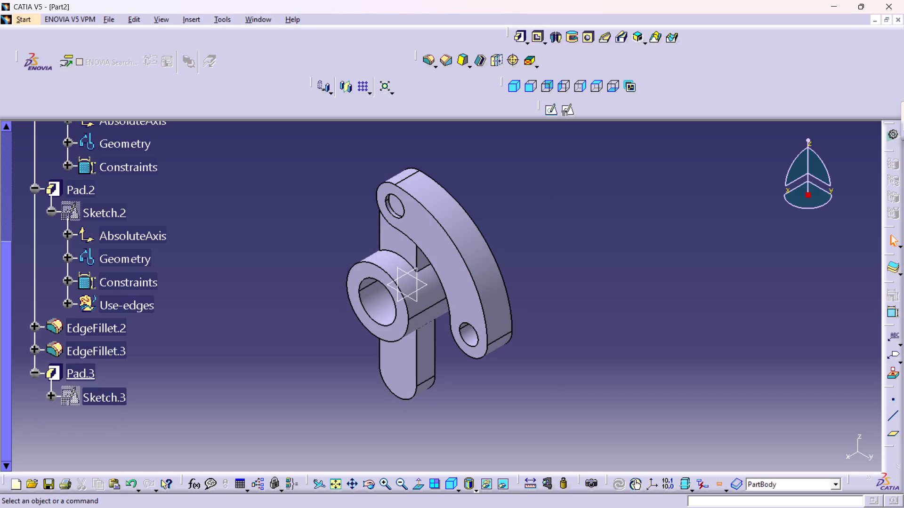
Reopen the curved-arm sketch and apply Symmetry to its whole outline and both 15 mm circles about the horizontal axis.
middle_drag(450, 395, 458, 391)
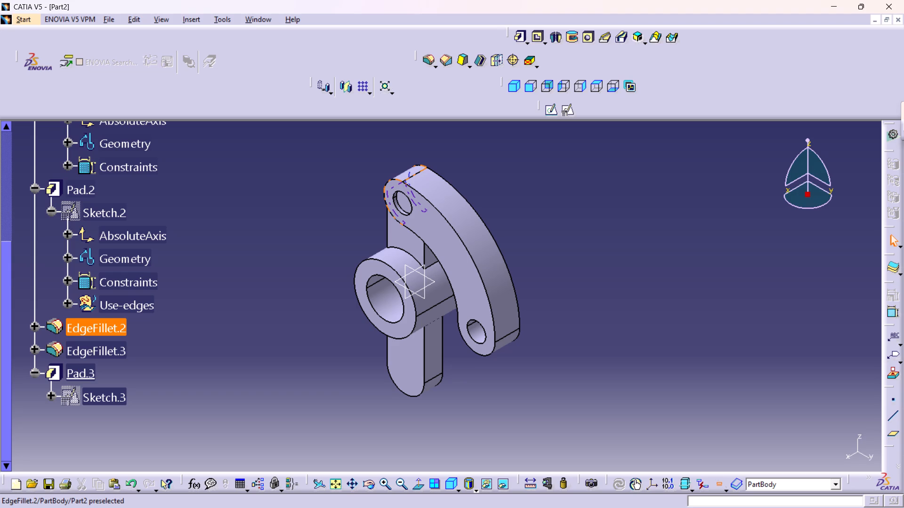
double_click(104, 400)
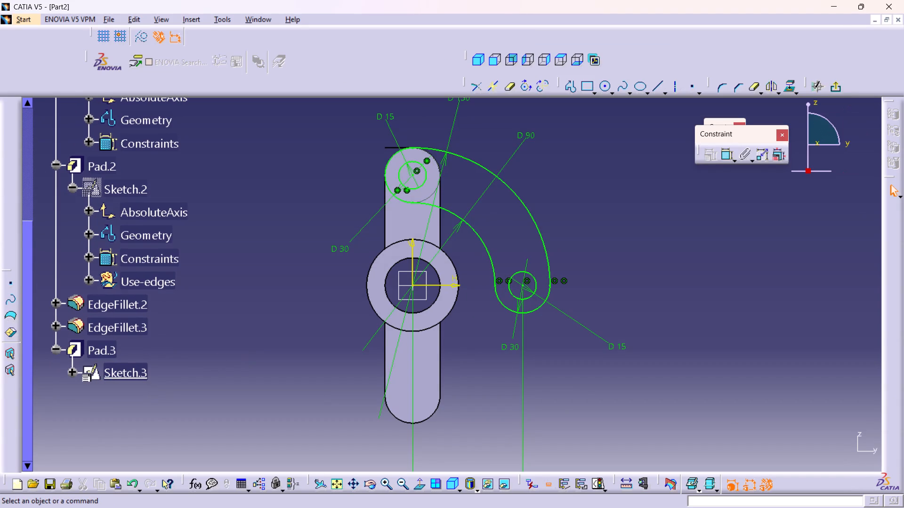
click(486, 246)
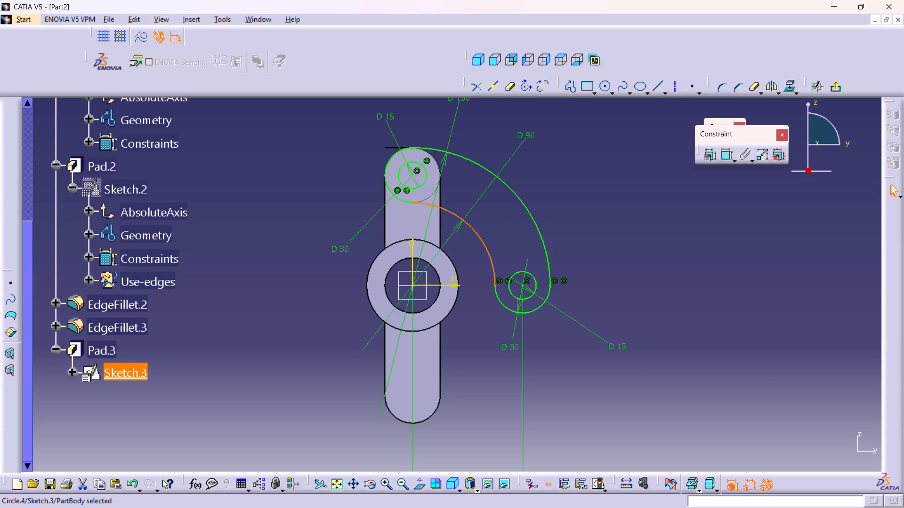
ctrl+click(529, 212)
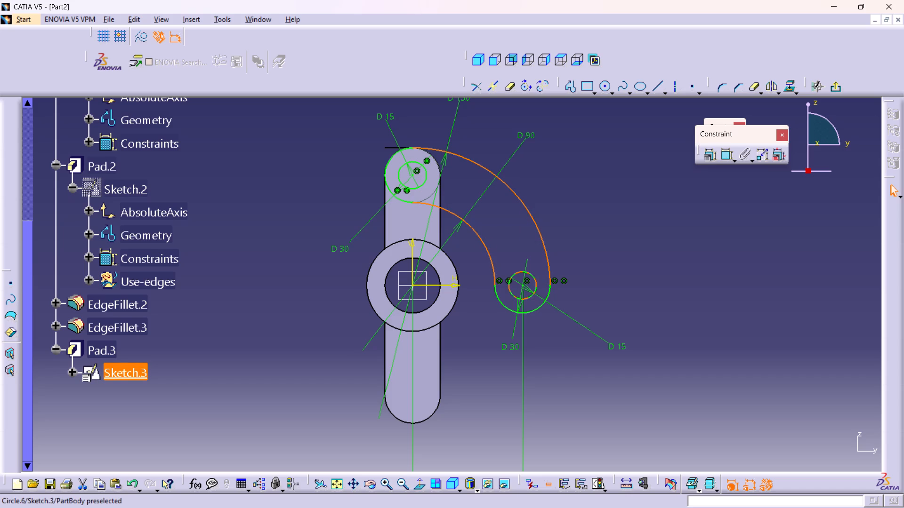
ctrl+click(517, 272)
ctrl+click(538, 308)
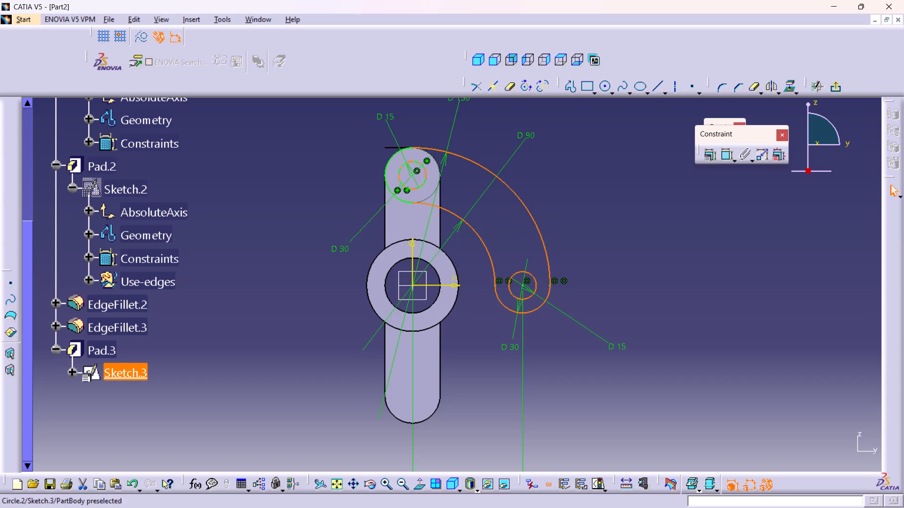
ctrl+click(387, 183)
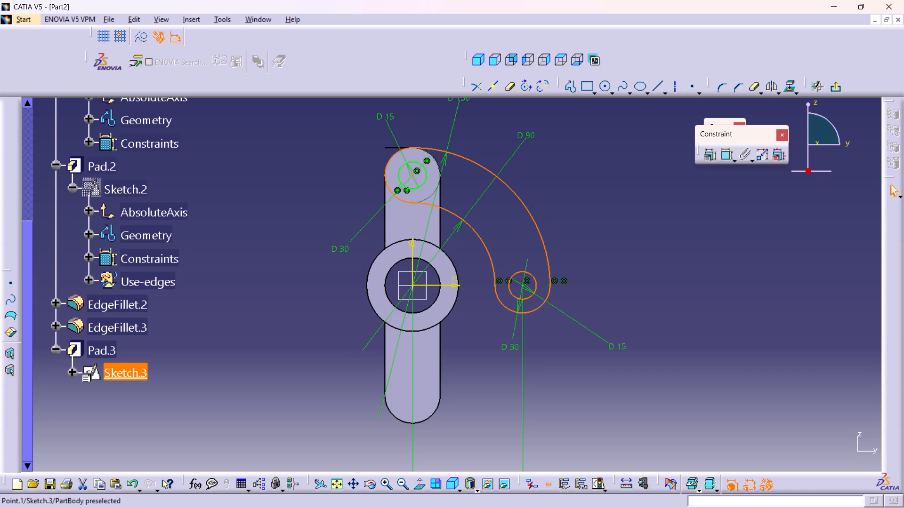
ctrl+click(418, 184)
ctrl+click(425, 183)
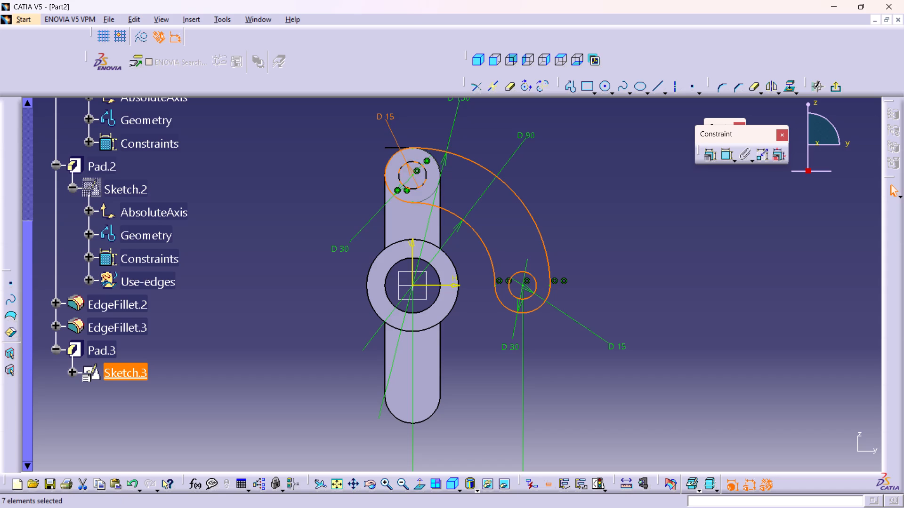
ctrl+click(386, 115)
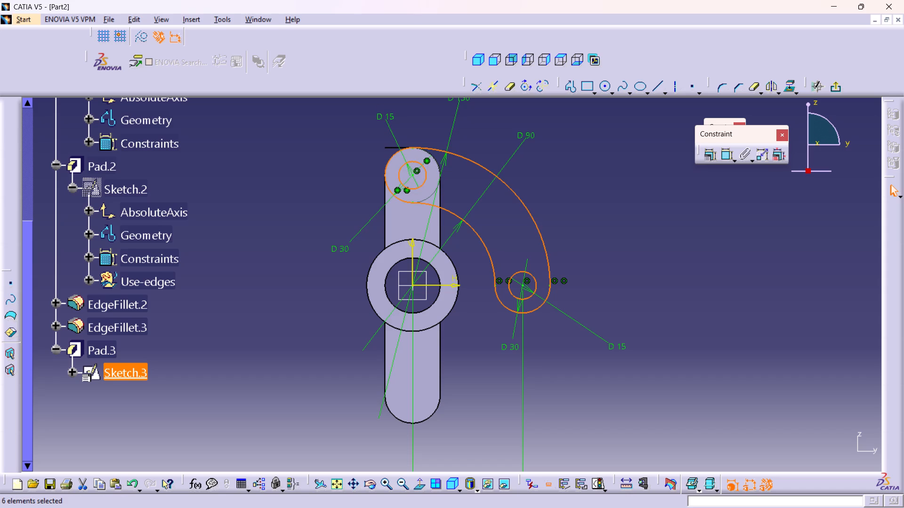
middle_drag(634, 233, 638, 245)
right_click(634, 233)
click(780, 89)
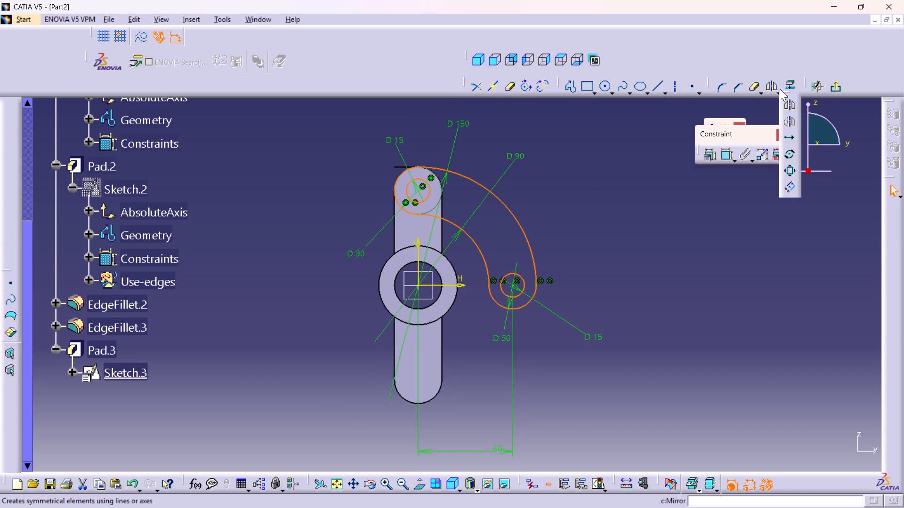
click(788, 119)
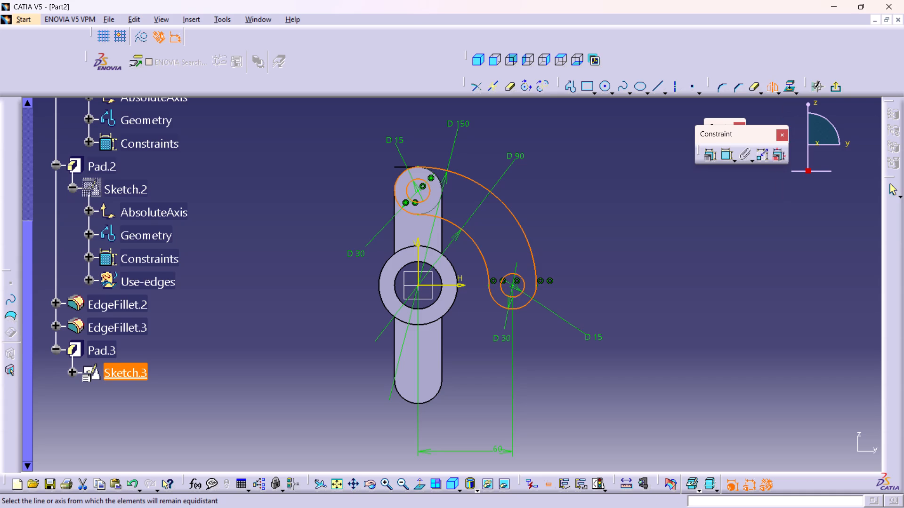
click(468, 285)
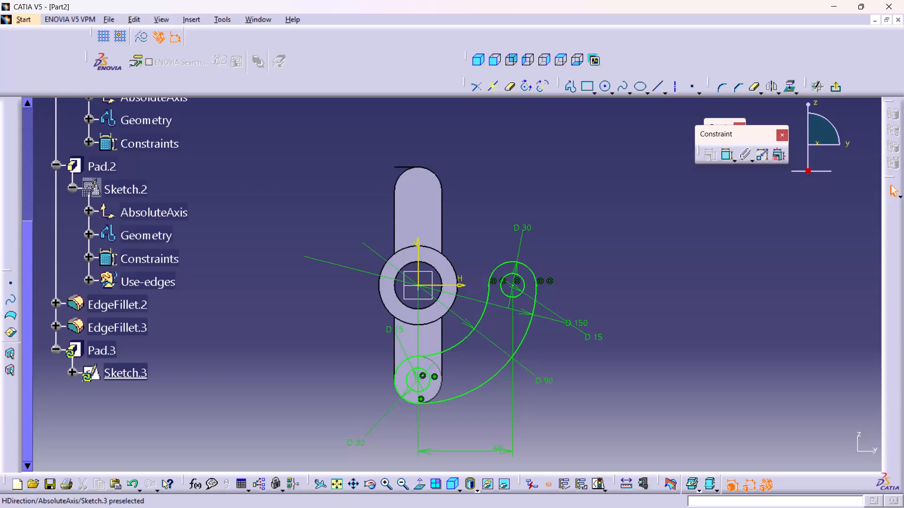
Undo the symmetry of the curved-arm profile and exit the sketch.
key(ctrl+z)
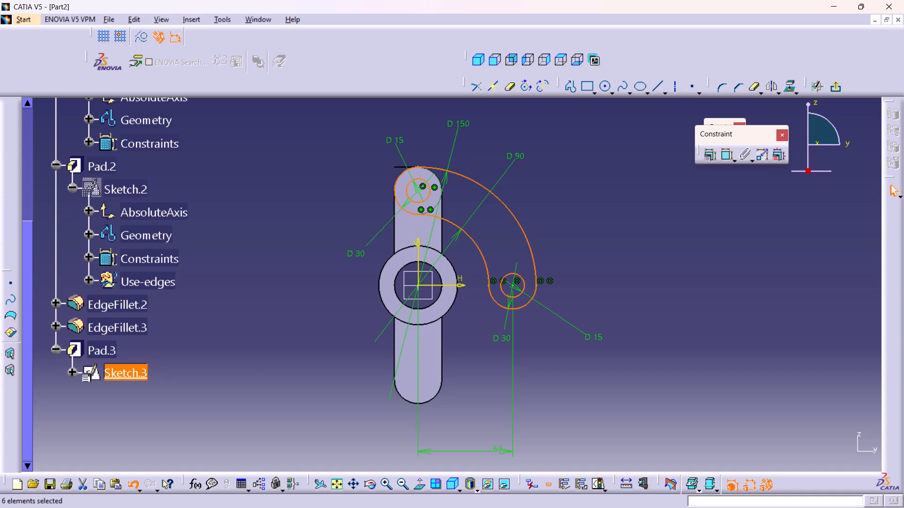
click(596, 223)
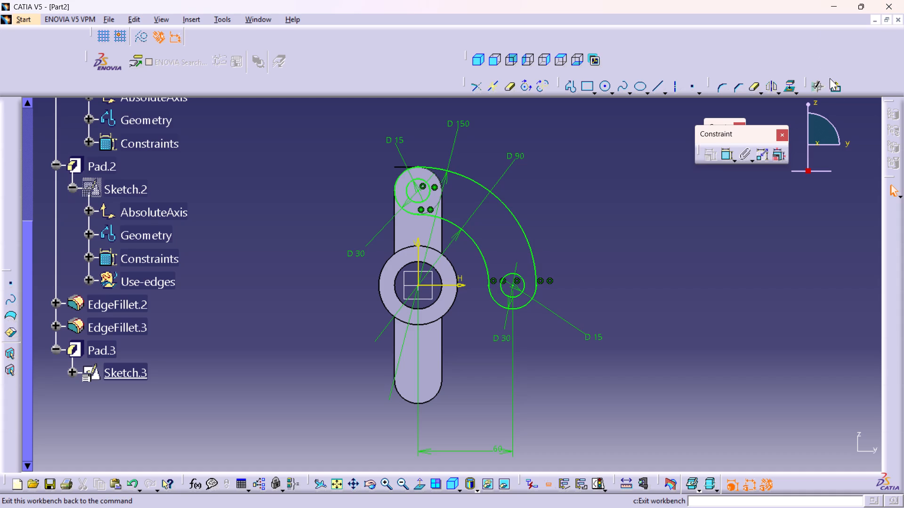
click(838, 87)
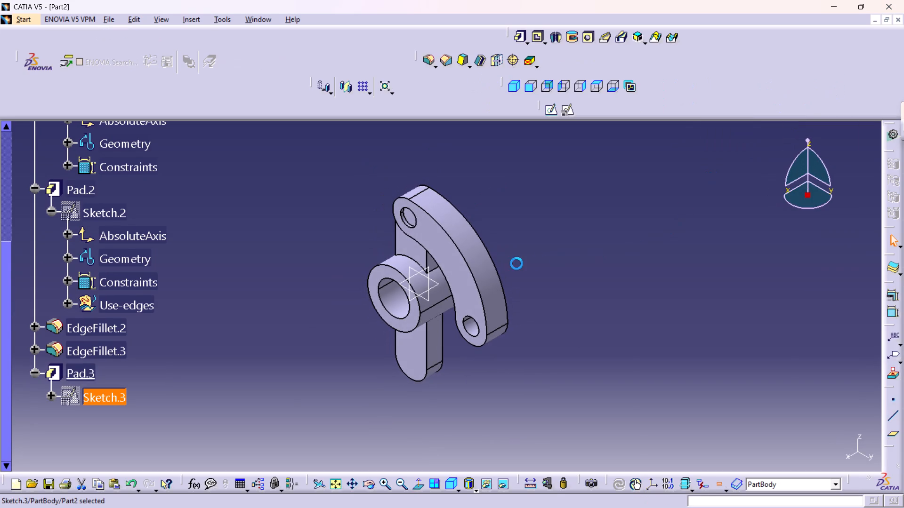
Start a new sketch on the yz plane and draw a large circle centred on the origin, enclosing all the arms.
click(428, 298)
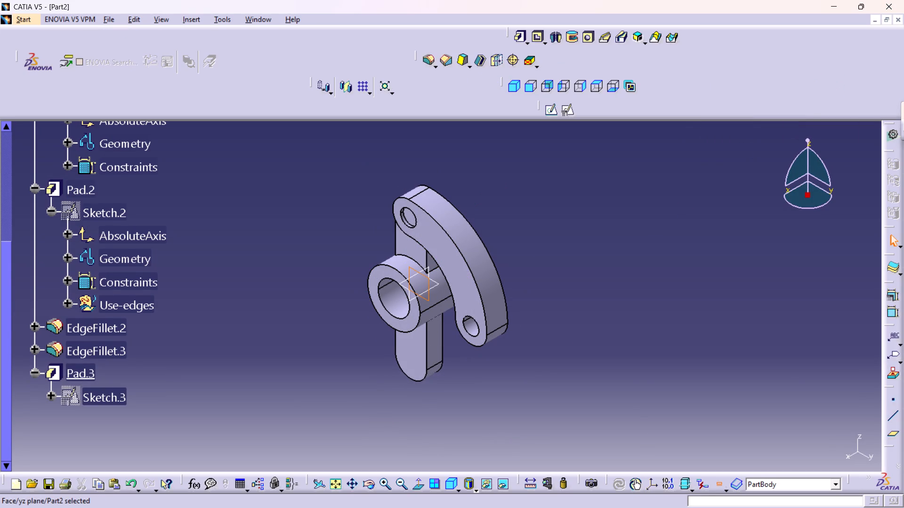
click(550, 106)
middle_drag(586, 261, 585, 230)
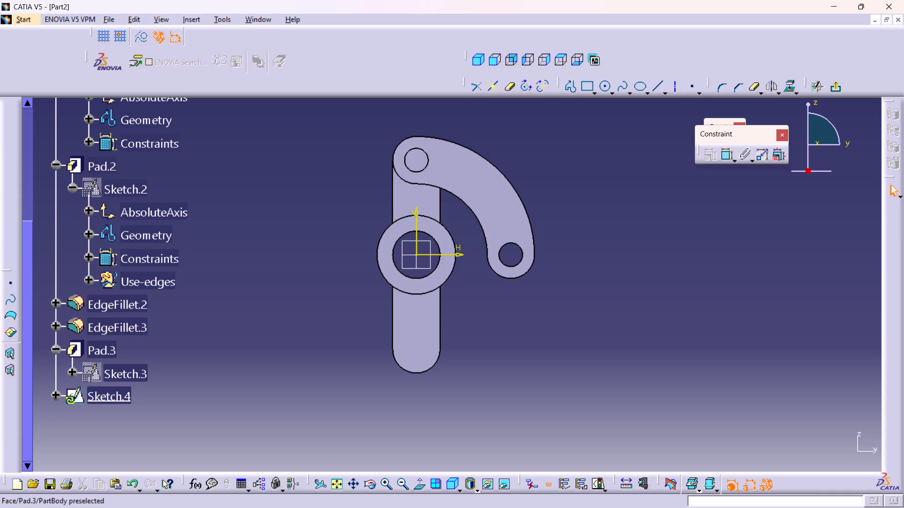
double_click(603, 84)
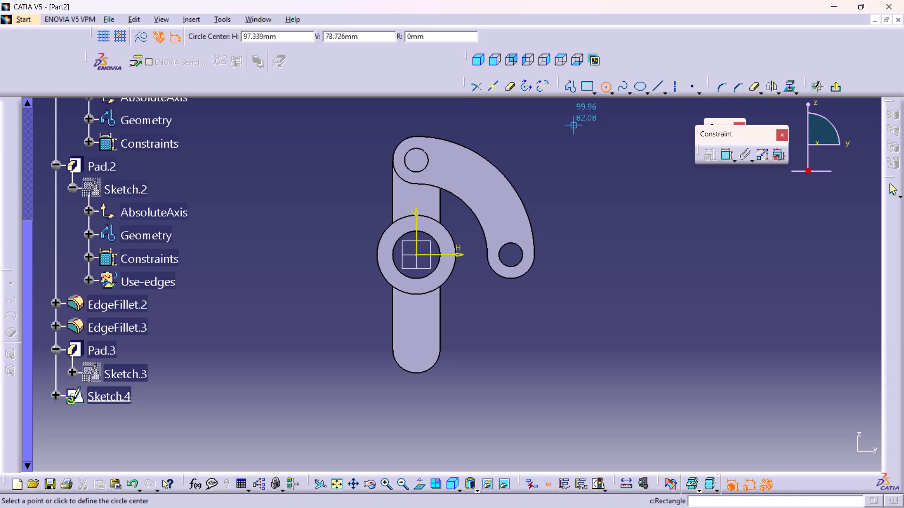
click(417, 255)
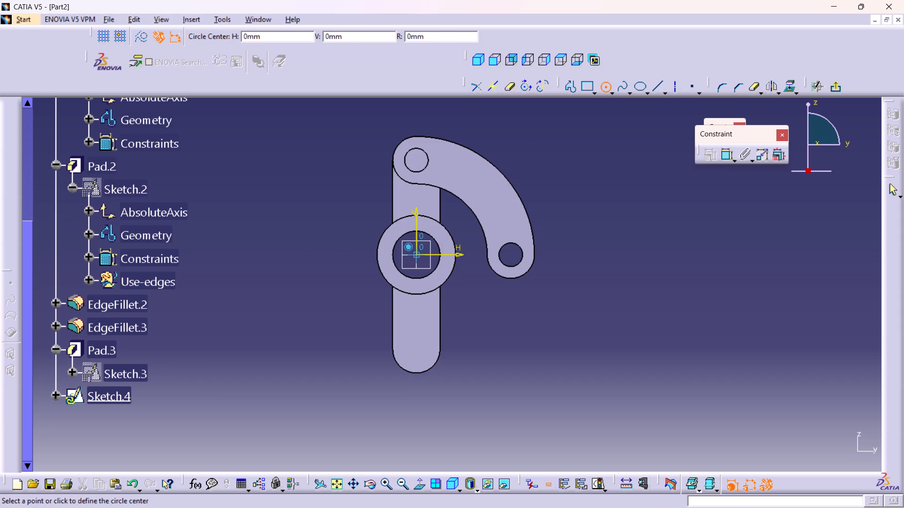
click(392, 396)
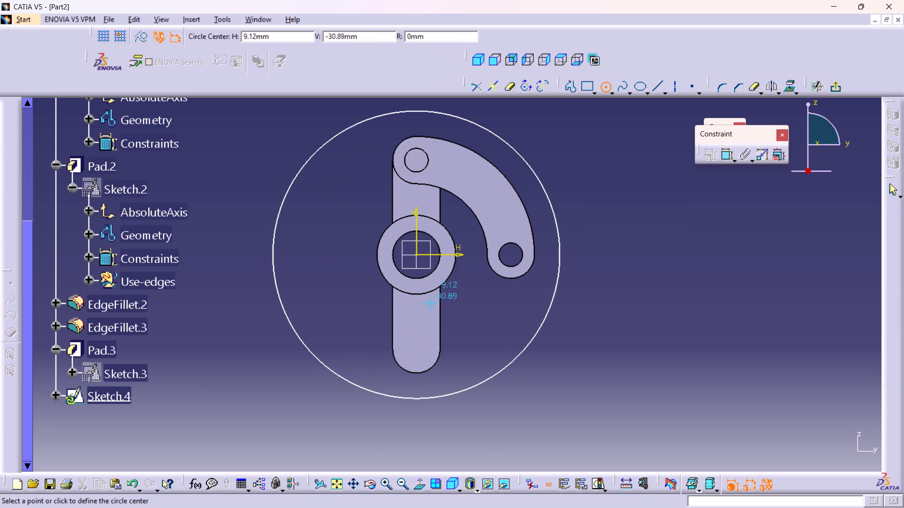
Draw a second circle about 83 mm in diameter centred on the origin, inside the large circle.
click(415, 253)
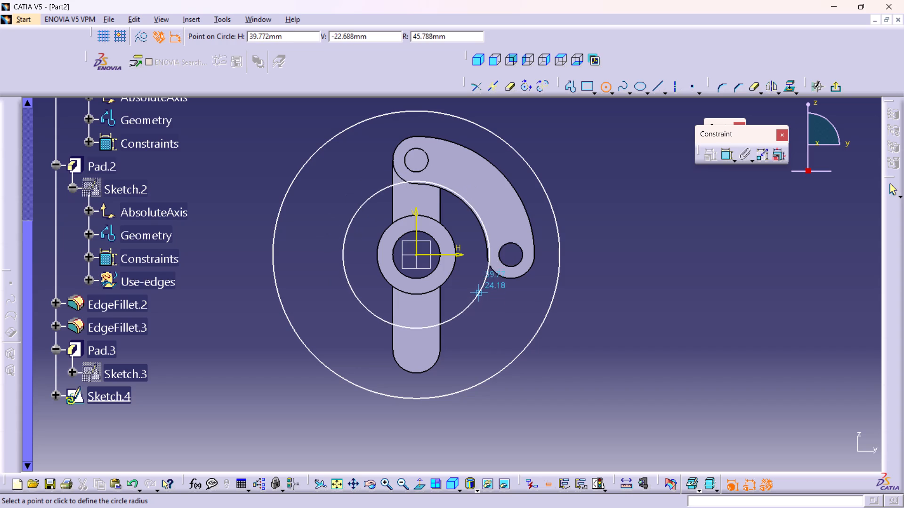
click(478, 275)
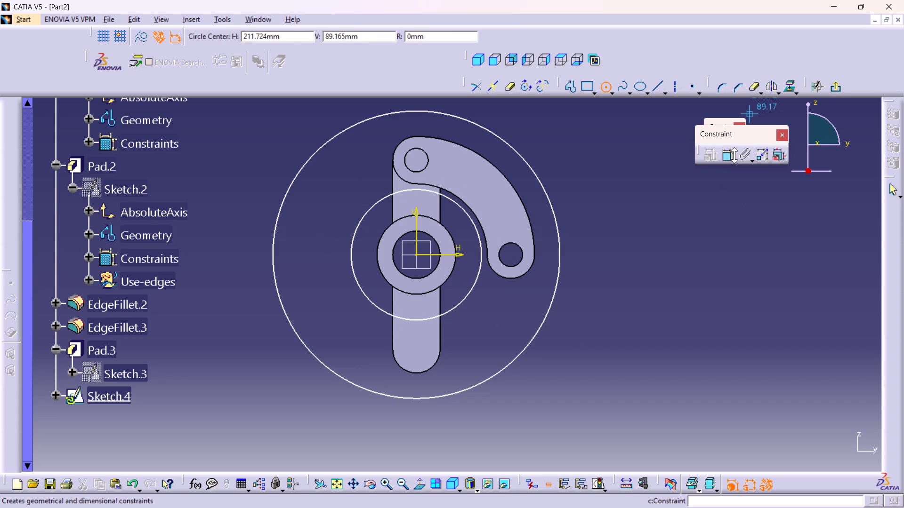
Dimension both origin-centred circles, setting the inner diameter to 90 mm and the outer diameter to 150 mm.
double_click(726, 157)
drag(517, 356, 525, 367)
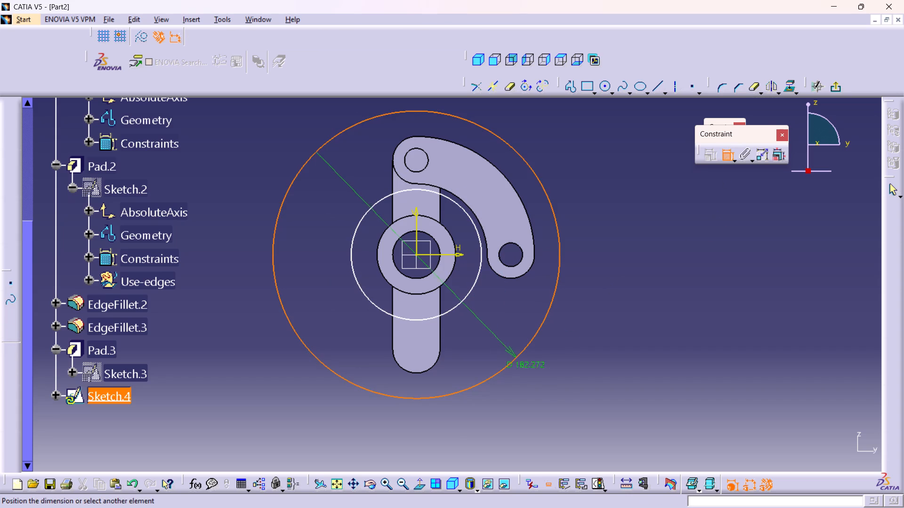
click(559, 402)
click(446, 313)
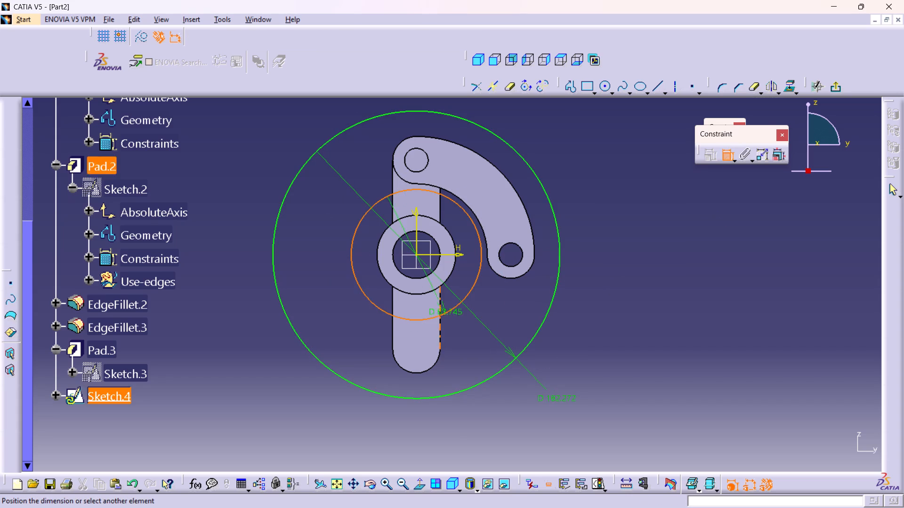
click(263, 386)
double_click(260, 382)
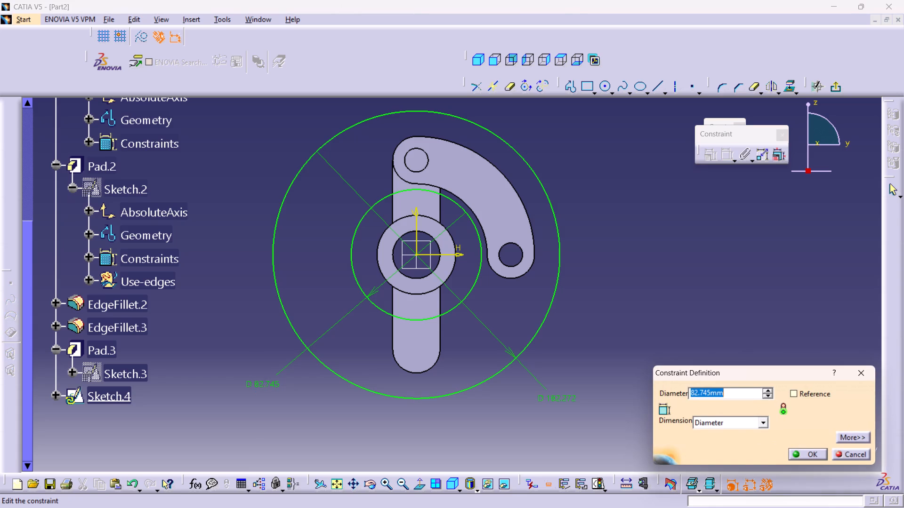
text(90)
key(Return)
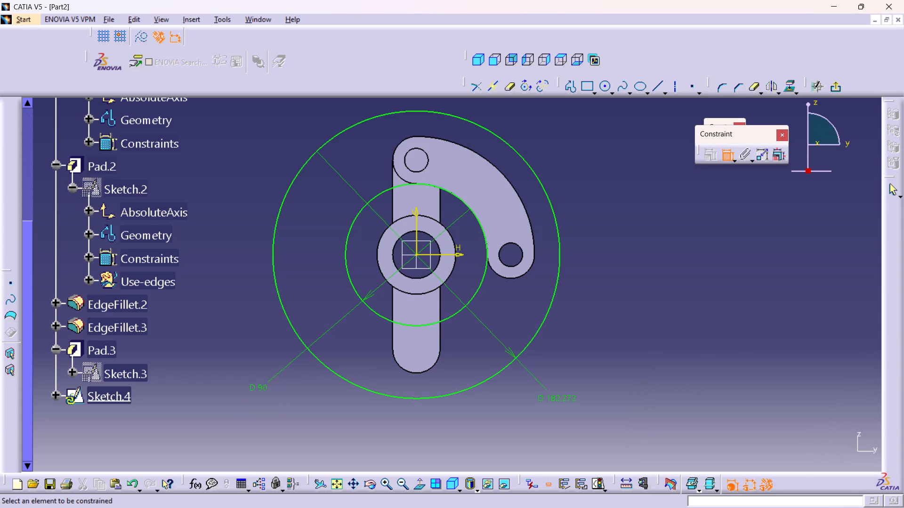
double_click(553, 397)
text(75+75)
key(Return)
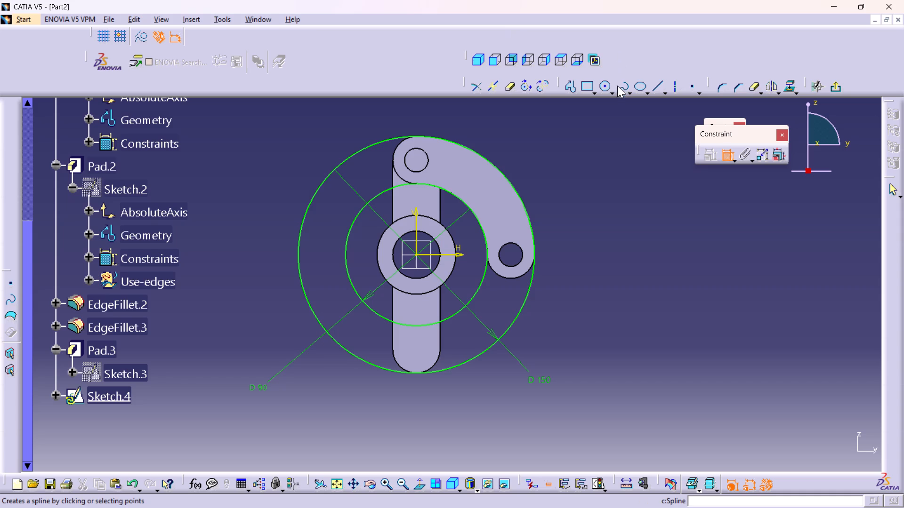
Draw two concentric circles (about 21 and 11 mm) at the lower arm's end and two (about 28 and 13 mm) on the horizontal axis's negative side.
double_click(605, 87)
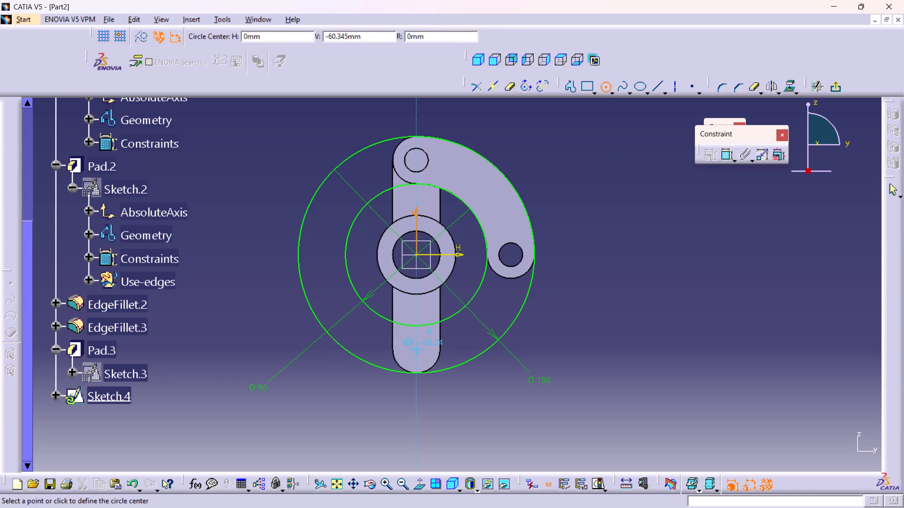
click(418, 349)
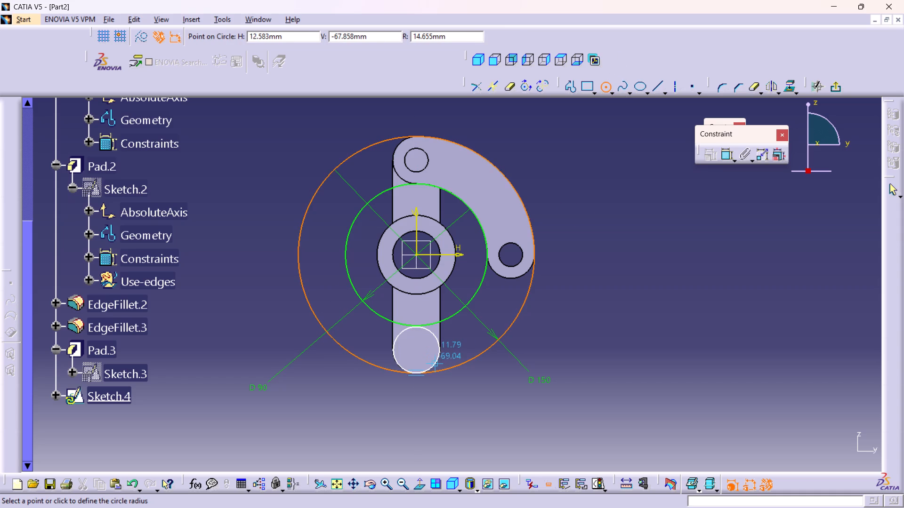
click(432, 353)
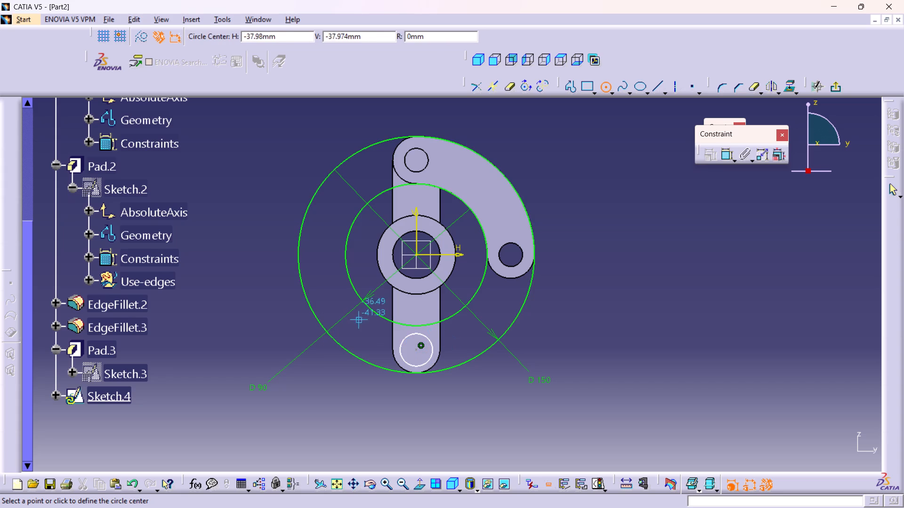
click(321, 253)
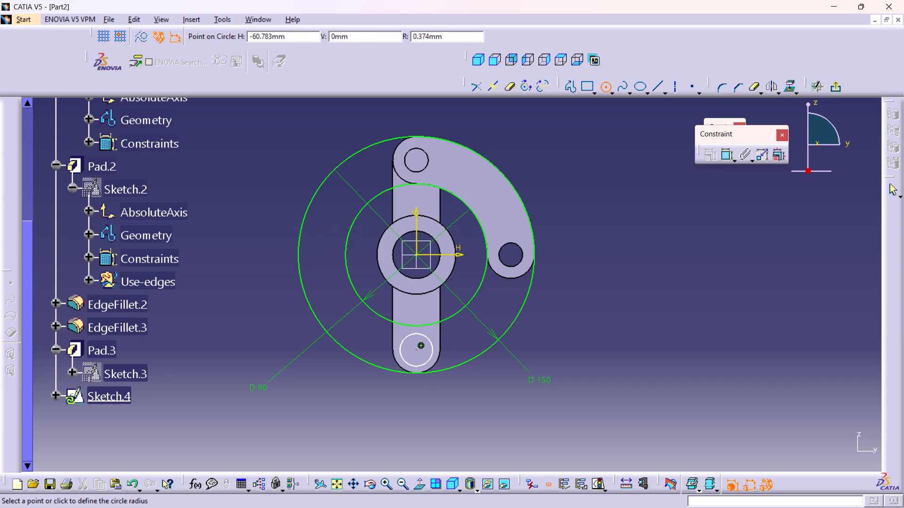
click(327, 275)
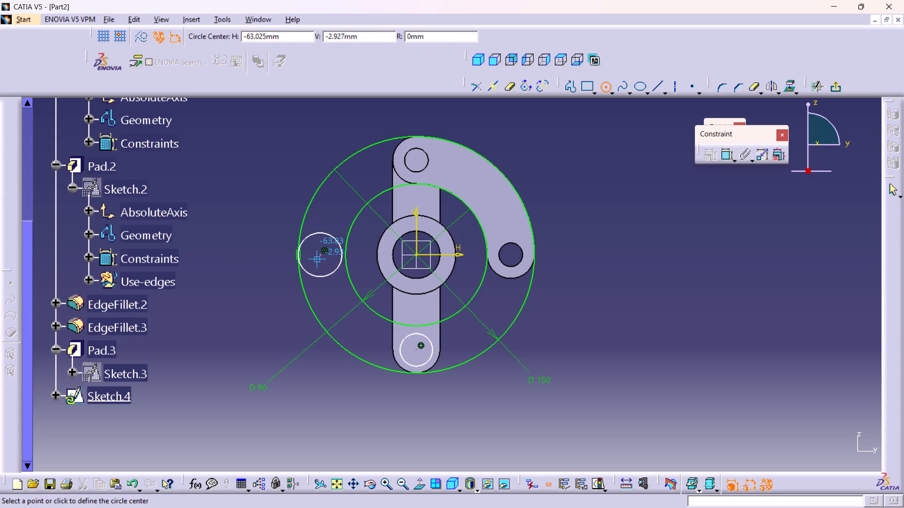
click(320, 254)
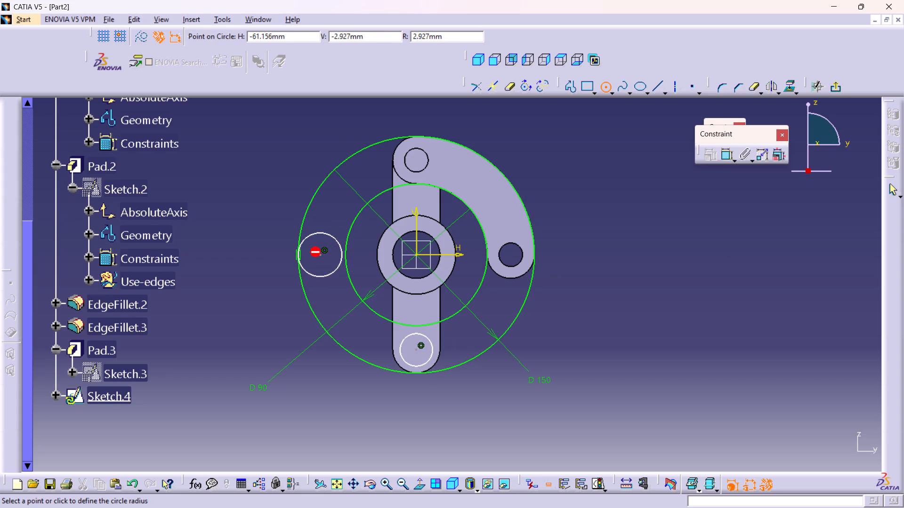
click(323, 265)
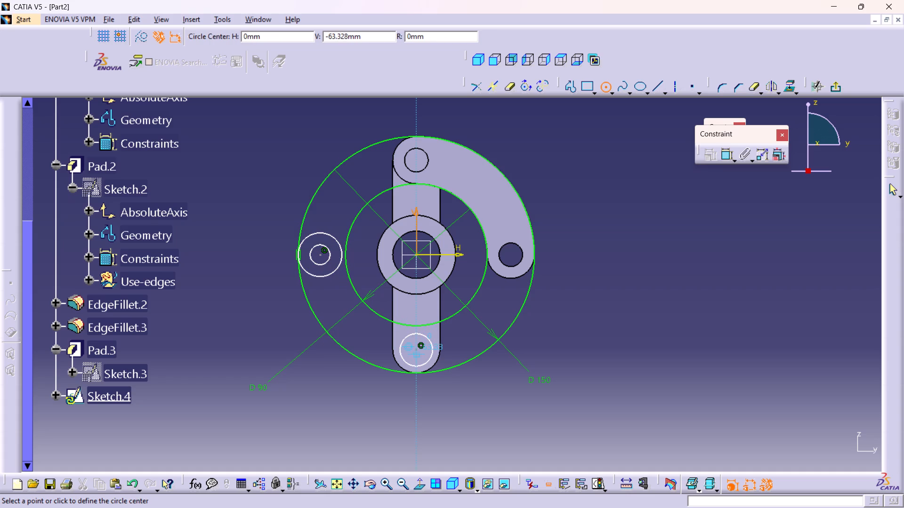
click(415, 350)
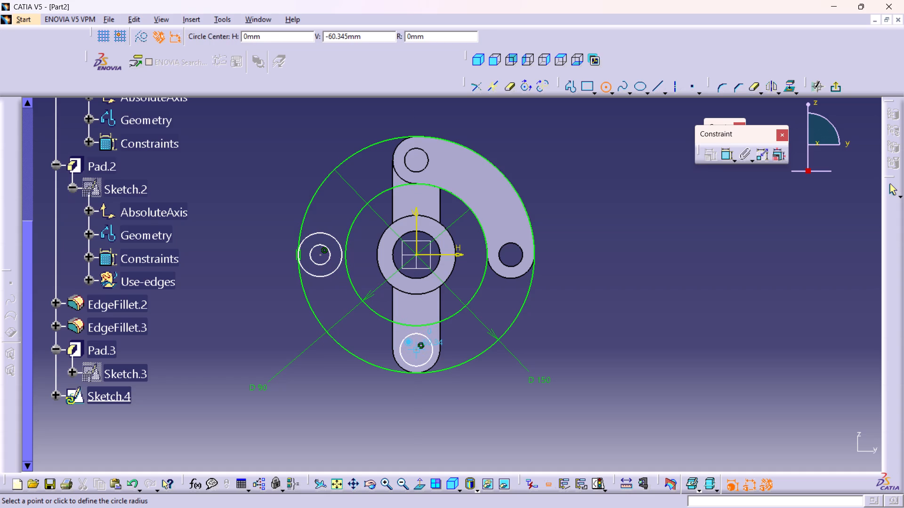
click(420, 357)
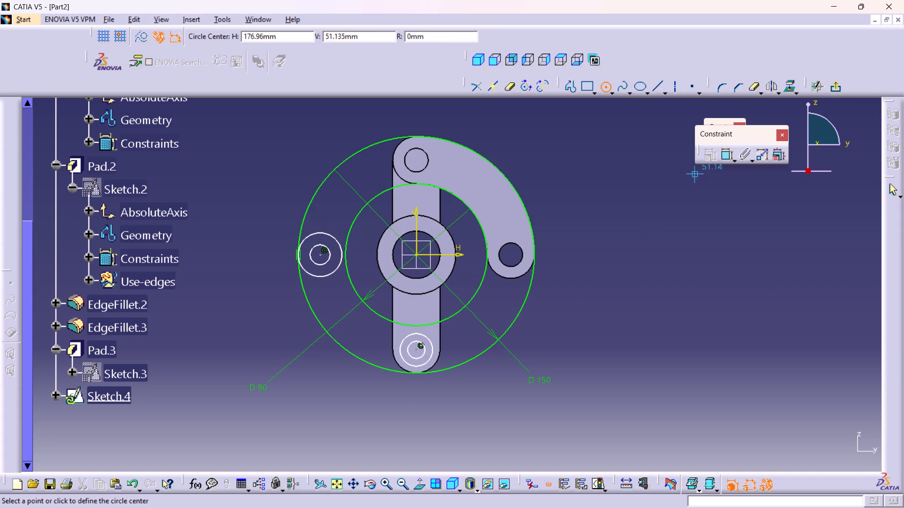
Constrain the larger circle at the lower arm's end to be concentric with the arm's rounded edge.
double_click(726, 157)
middle_drag(536, 324, 519, 254)
right_click(535, 324)
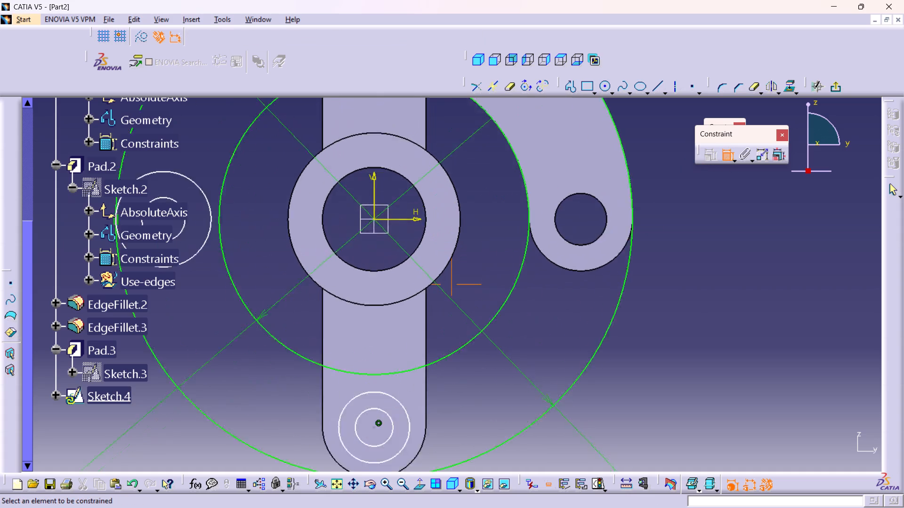
middle_drag(519, 254, 518, 244)
middle_drag(463, 411, 508, 323)
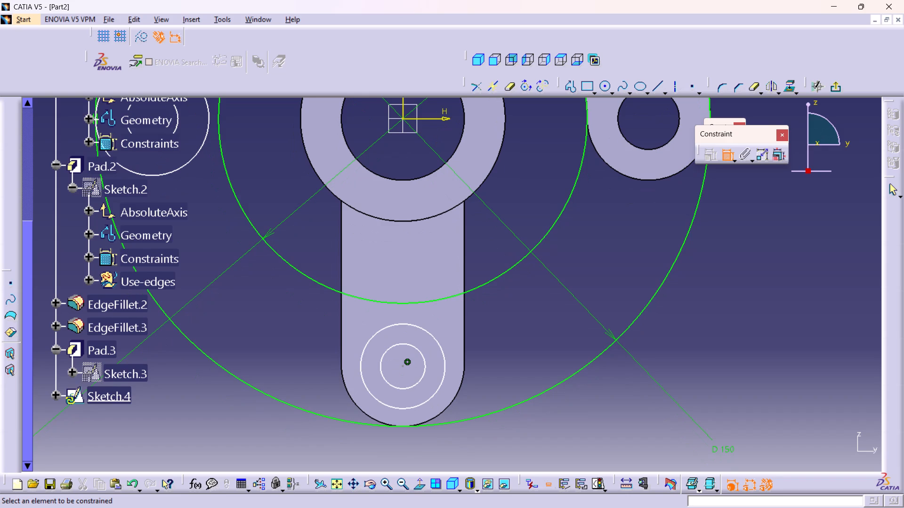
click(445, 365)
click(454, 401)
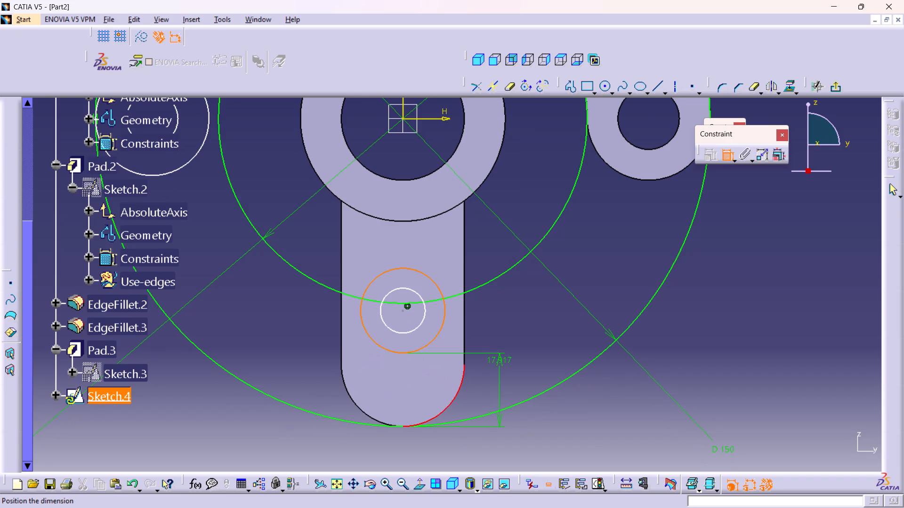
right_click(501, 361)
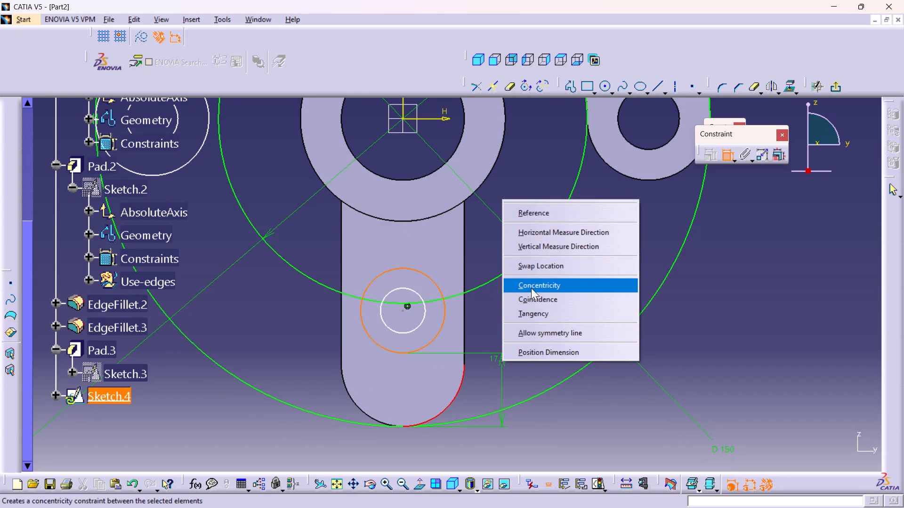
click(531, 288)
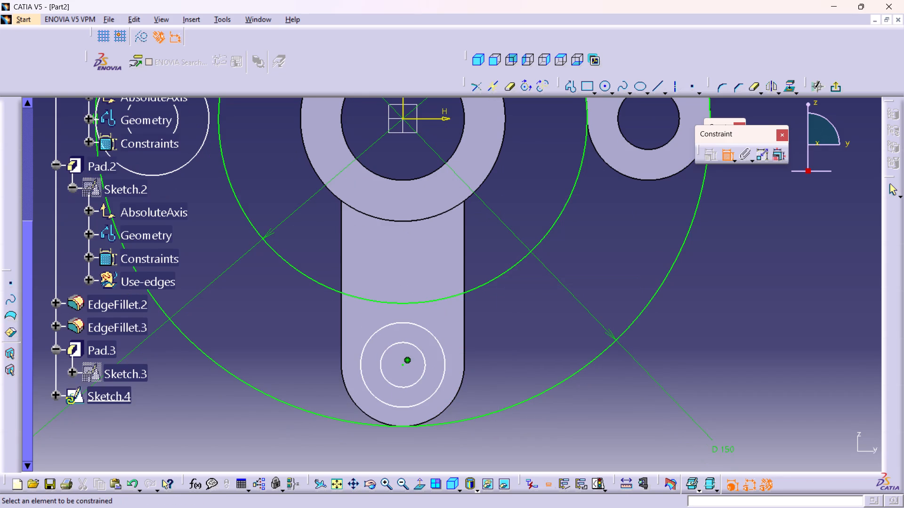
Dimension the two concentric circles at the lower arm's end with diameters of 30 mm and 15 mm.
click(437, 388)
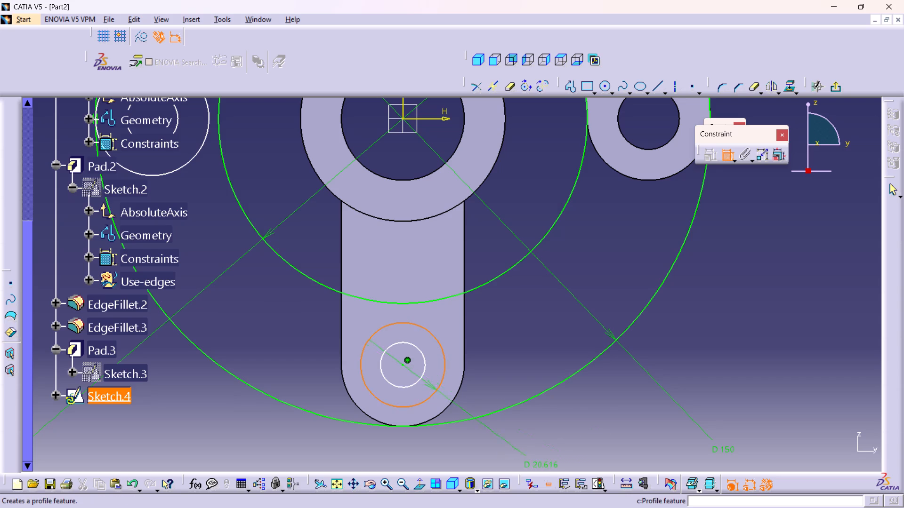
click(599, 423)
double_click(599, 418)
text(30)
key(Return)
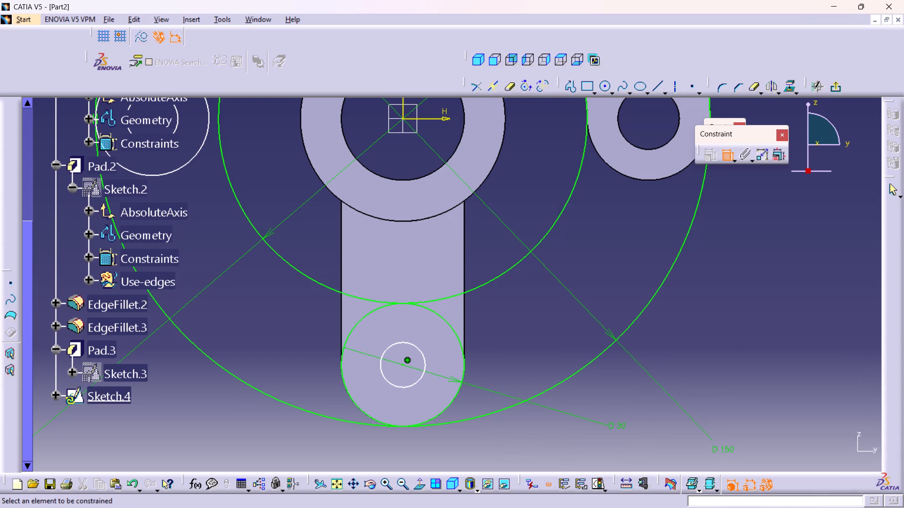
click(416, 382)
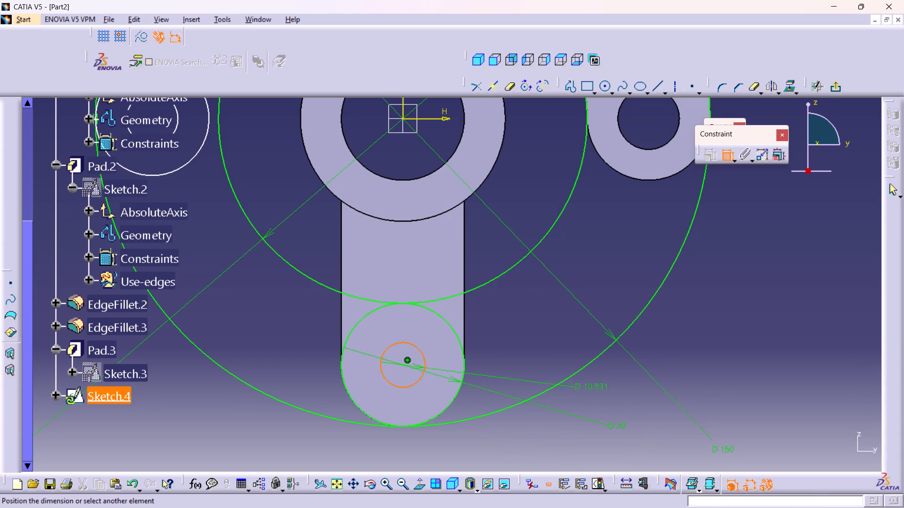
click(596, 386)
double_click(596, 382)
text(15)
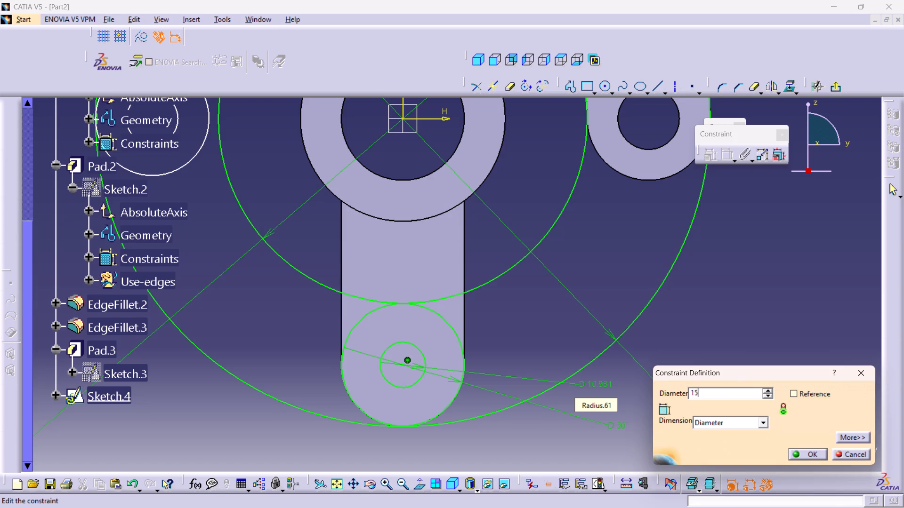
key(Return)
Dimension the larger circle of the pair on the horizontal axis with a 30 mm diameter.
middle_drag(444, 246, 469, 373)
right_click(444, 246)
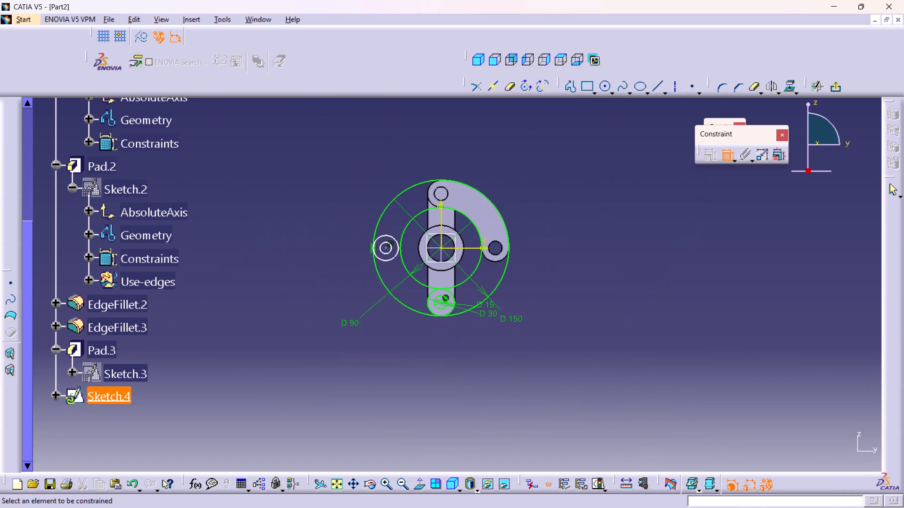
middle_drag(393, 254, 375, 191)
right_click(393, 254)
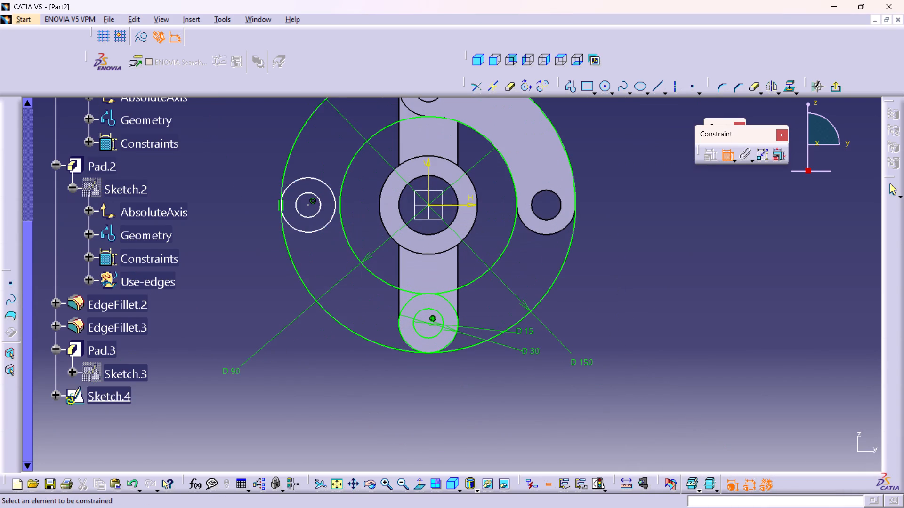
middle_drag(294, 195, 281, 143)
right_click(294, 195)
middle_drag(277, 153, 377, 265)
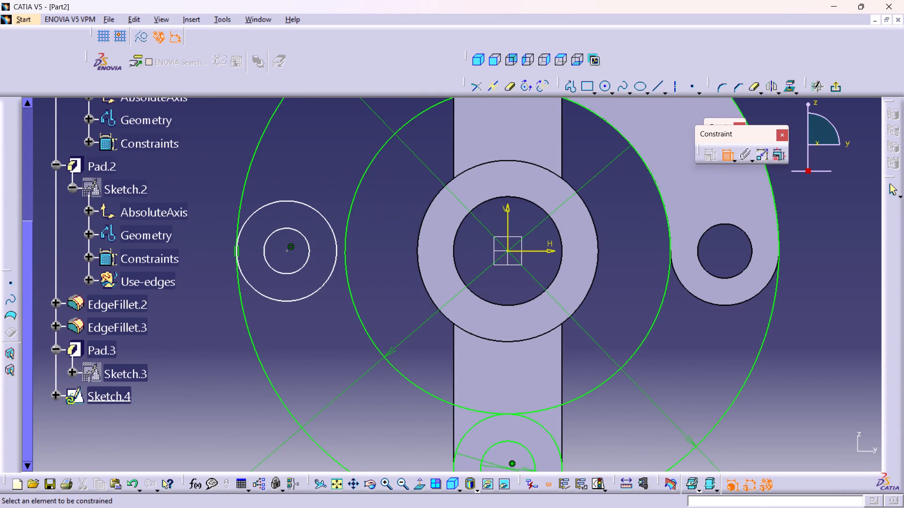
click(267, 295)
click(211, 182)
double_click(211, 176)
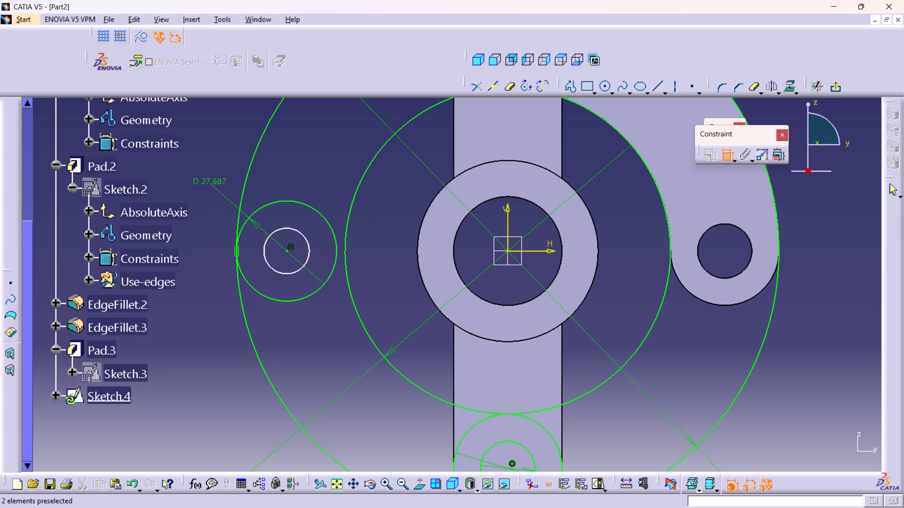
key(1)
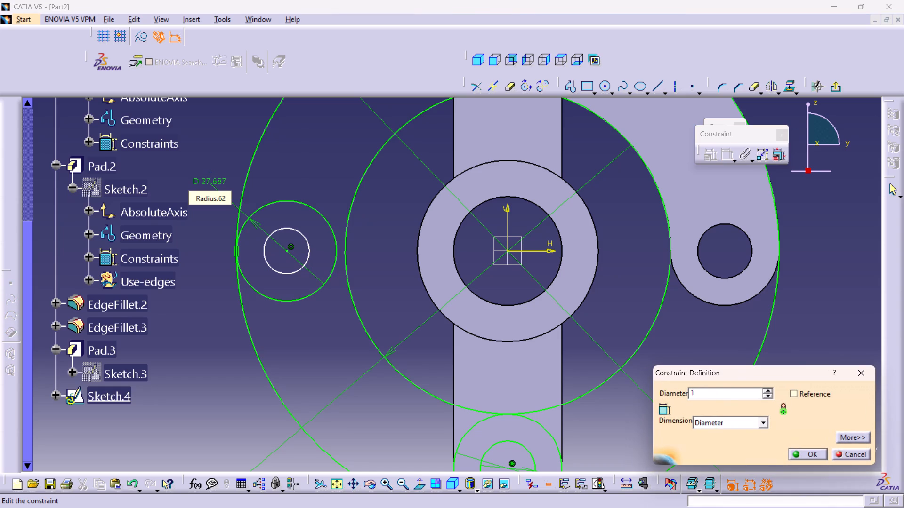
key(BackSpace)
text(30)
key(Return)
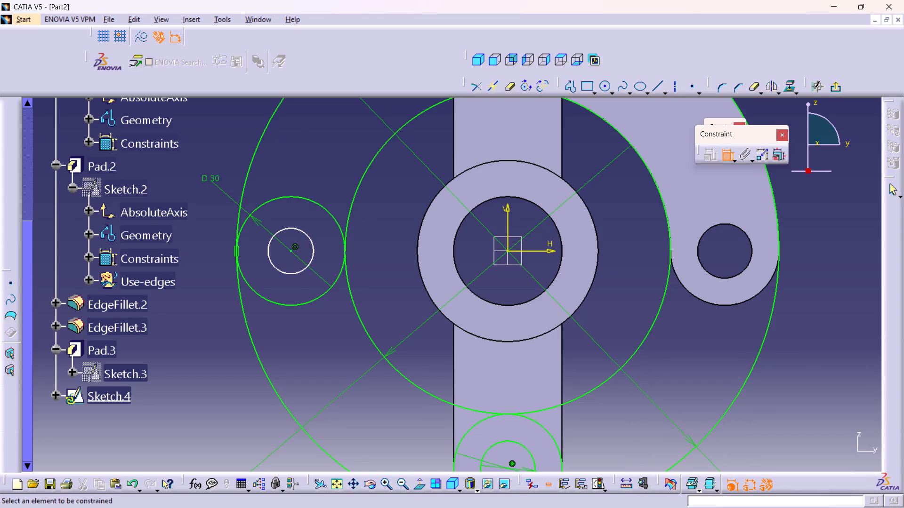
Dimension the smaller circle of the pair on the horizontal axis with a 15 mm diameter.
click(290, 271)
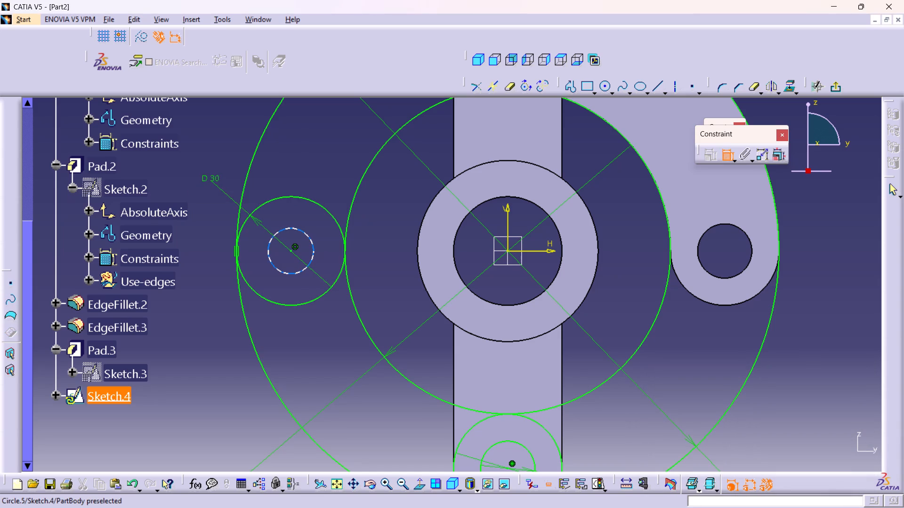
click(278, 268)
click(207, 292)
double_click(206, 285)
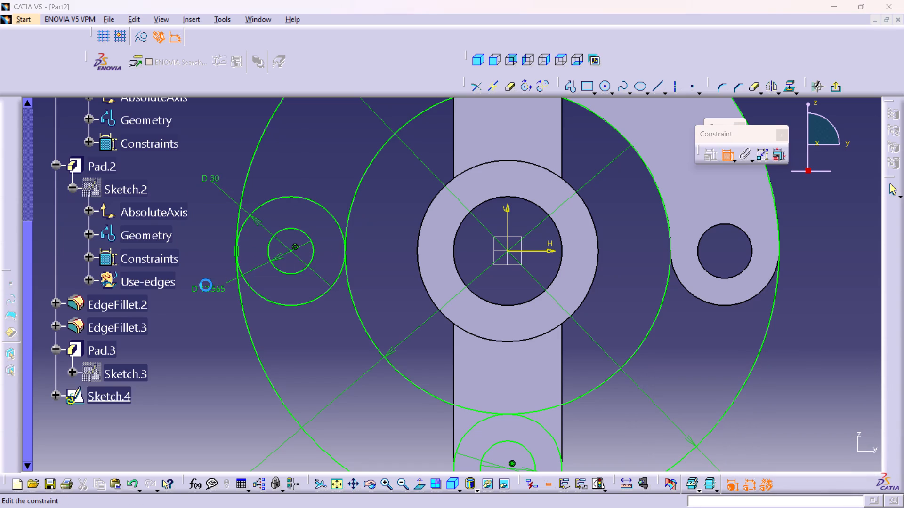
text(15)
key(Return)
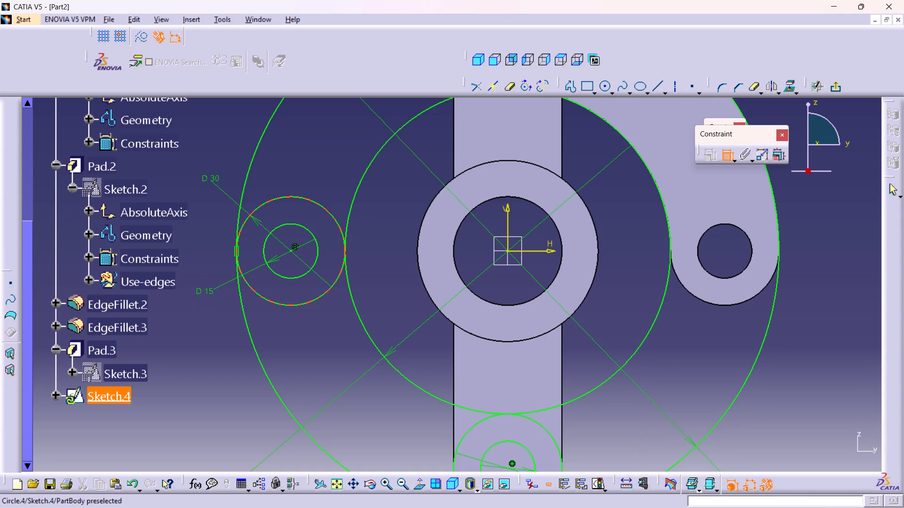
middle_drag(327, 342, 333, 378)
right_click(327, 342)
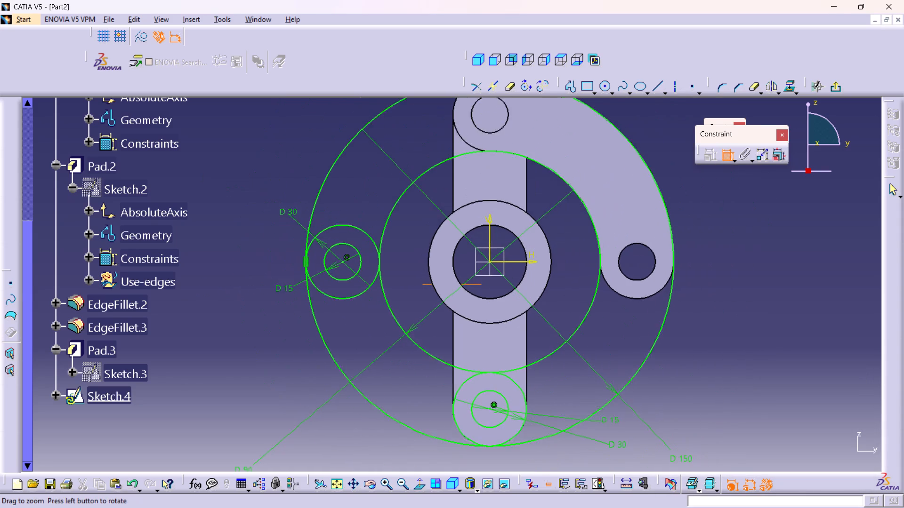
Quick-trim the 90 mm, 150 mm and two 30 mm circles to leave a closed round-ended curved arm profile, and exit the sketch.
middle_drag(333, 378, 335, 382)
middle_drag(351, 356, 308, 332)
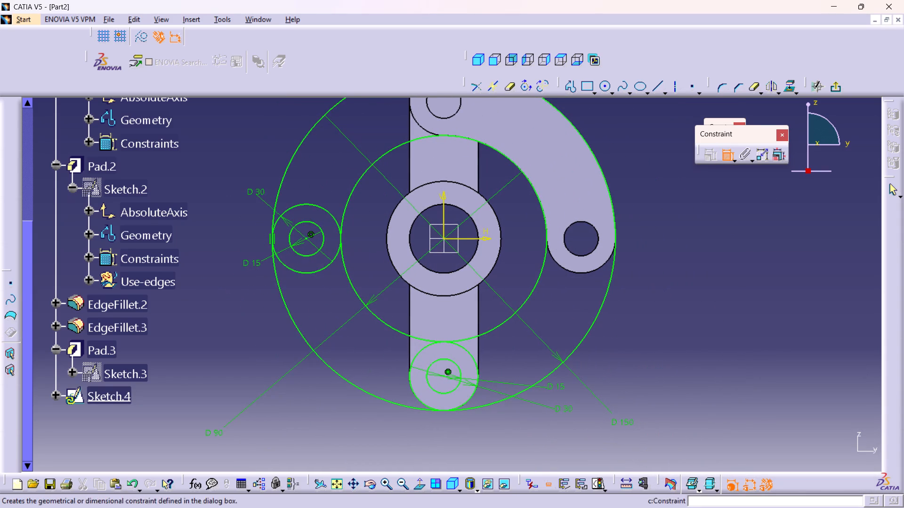
double_click(755, 85)
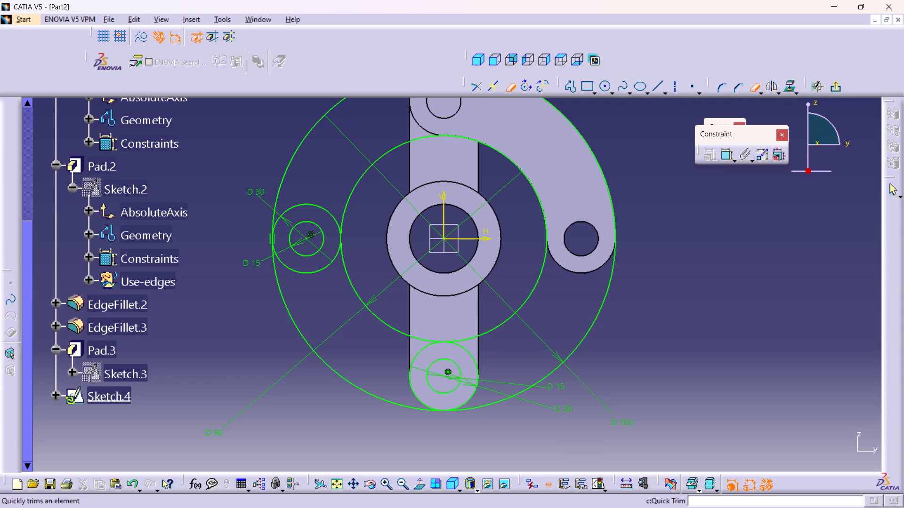
click(354, 185)
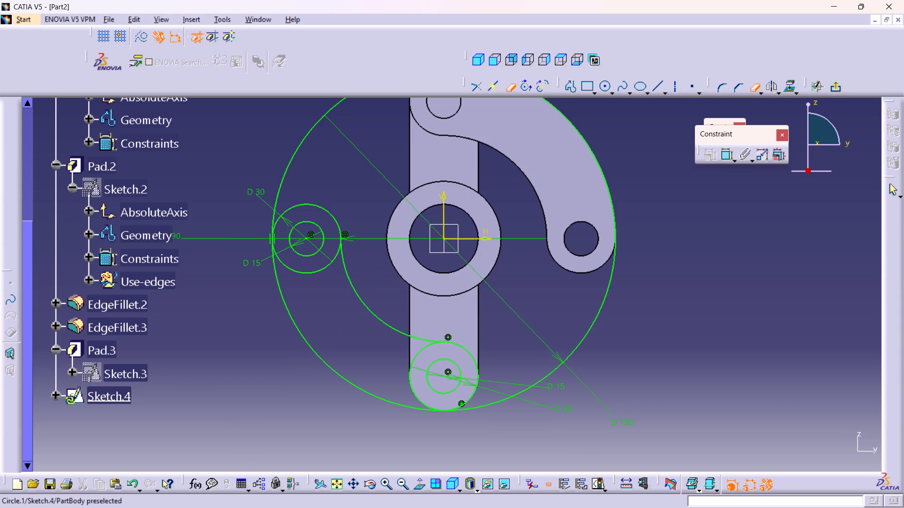
click(292, 157)
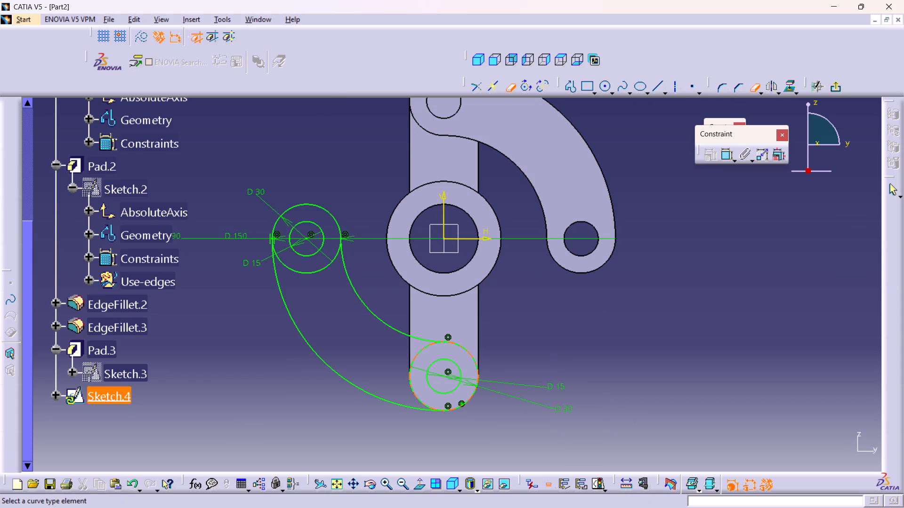
click(412, 367)
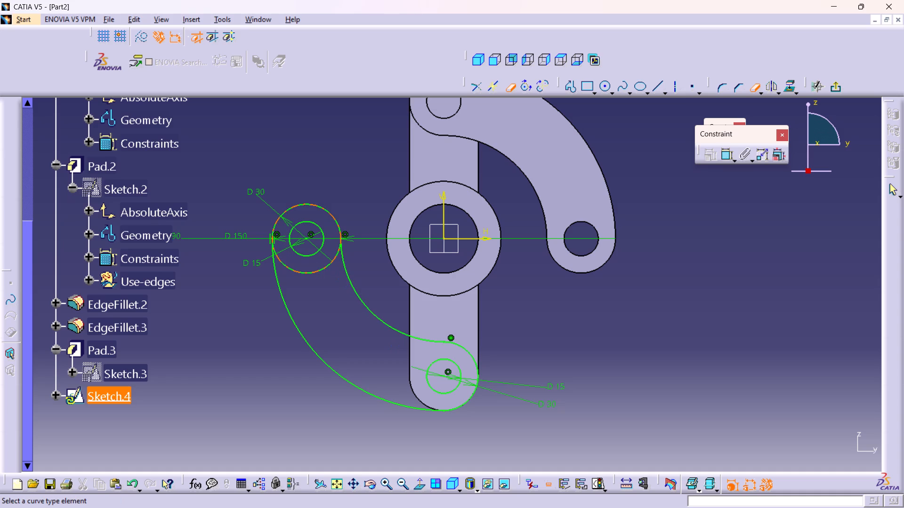
click(314, 270)
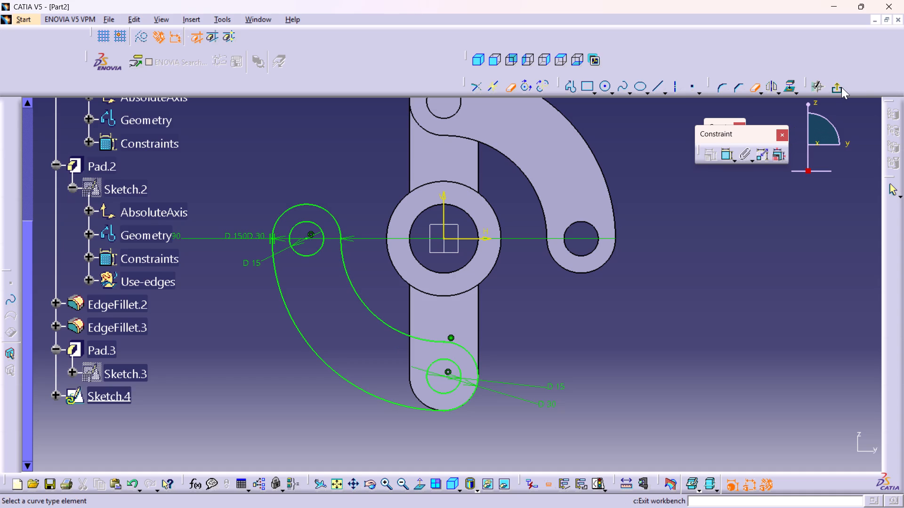
click(838, 87)
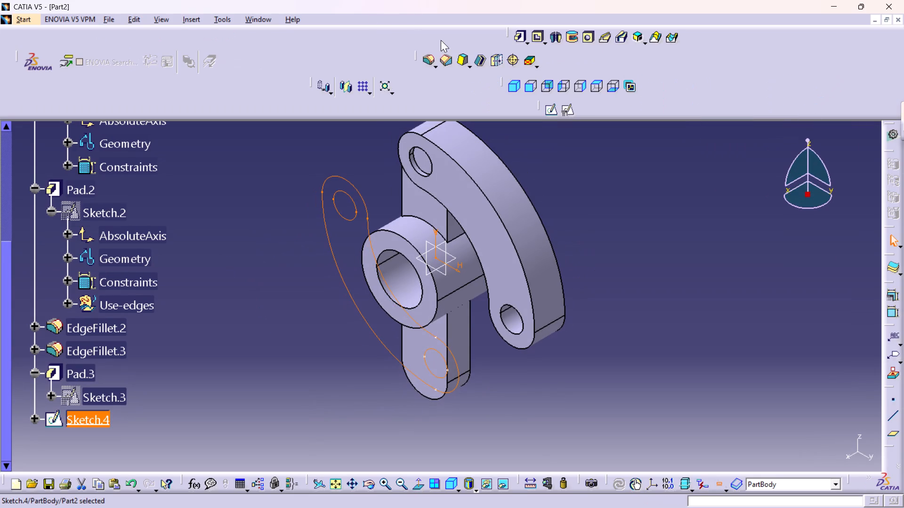
Pad the curved arm profile 10 mm with mirrored extent.
click(523, 34)
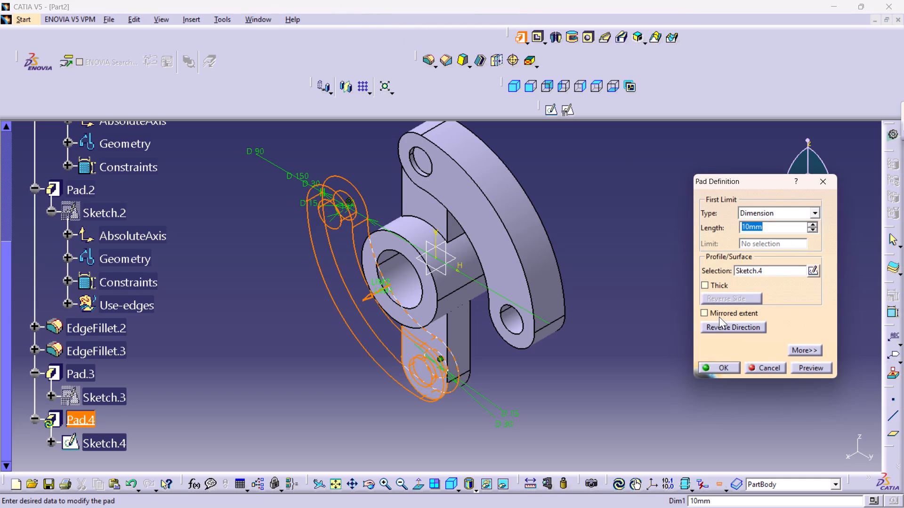
click(719, 313)
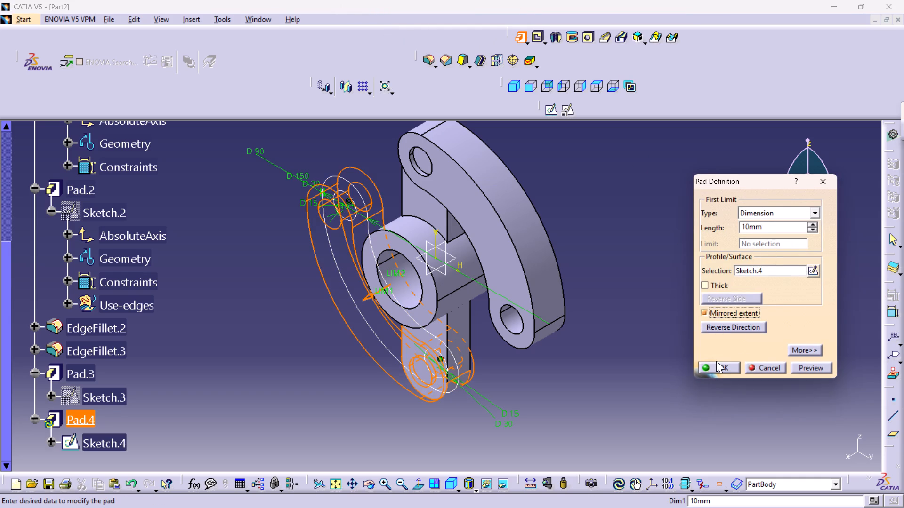
click(714, 367)
click(629, 354)
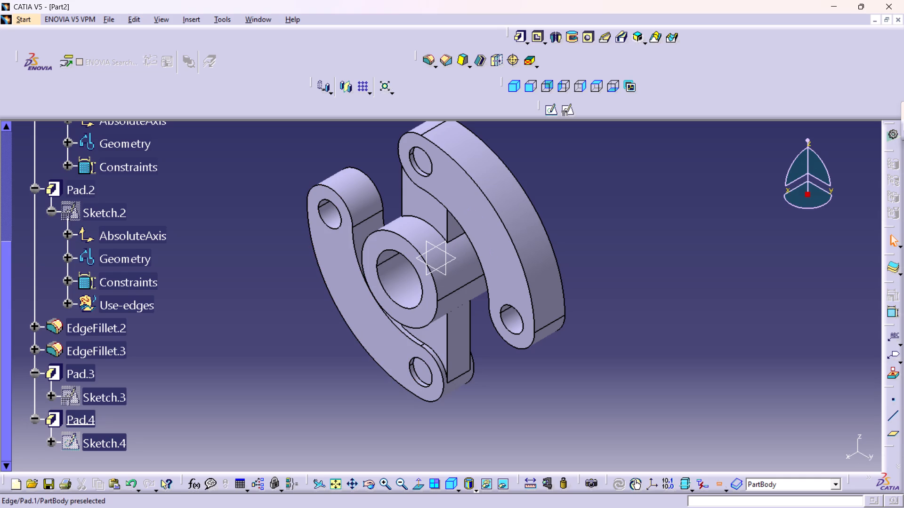
Cut a pocket up to last through the upper arm, using the circular face inside the curved arm's upper hole as profile and direction.
click(421, 163)
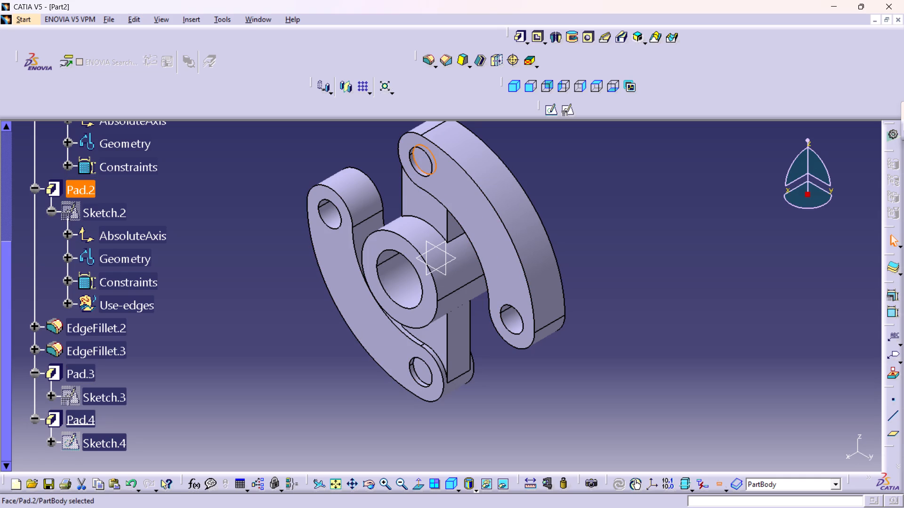
click(543, 34)
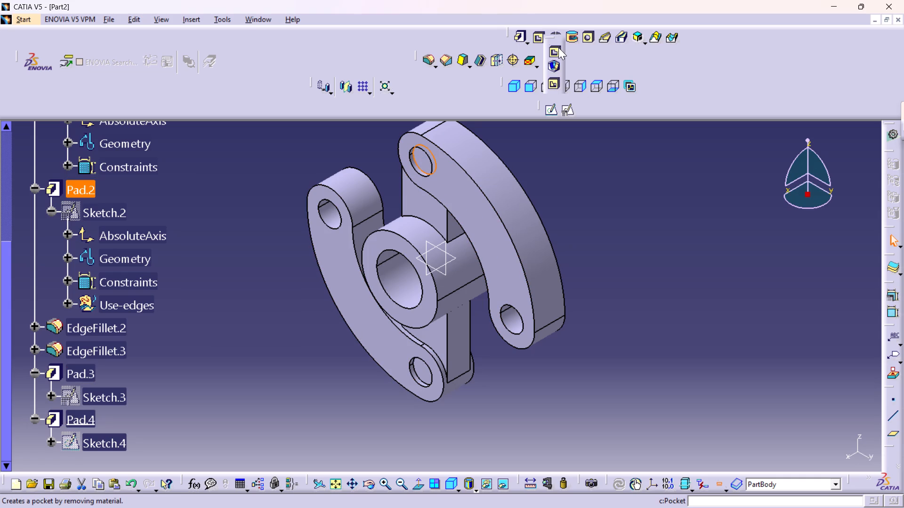
click(560, 49)
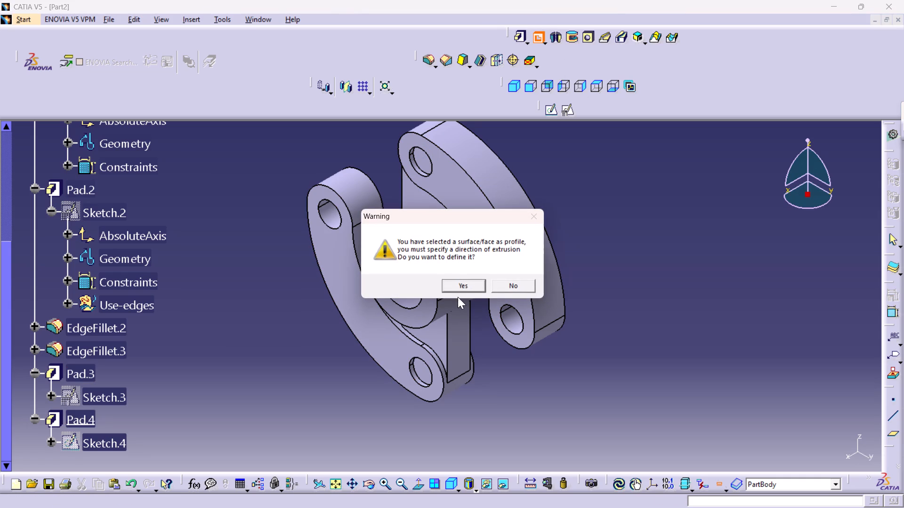
click(461, 282)
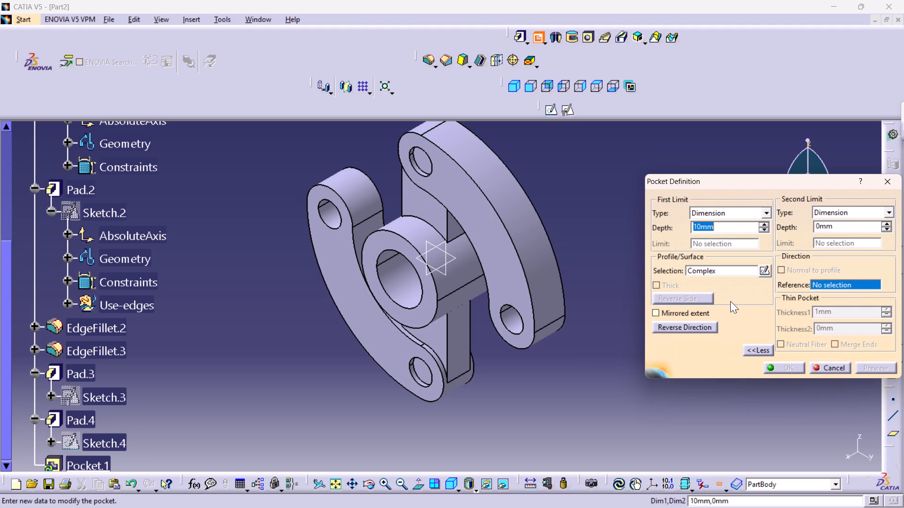
click(422, 164)
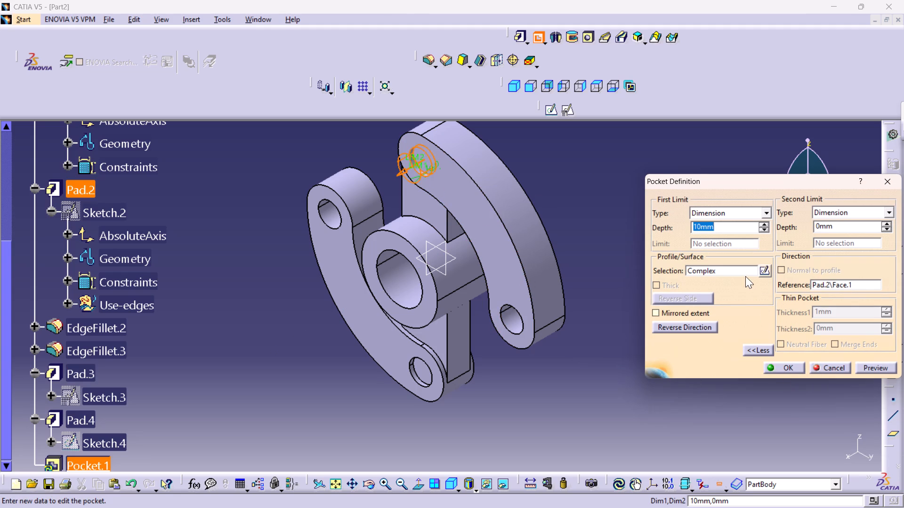
click(766, 208)
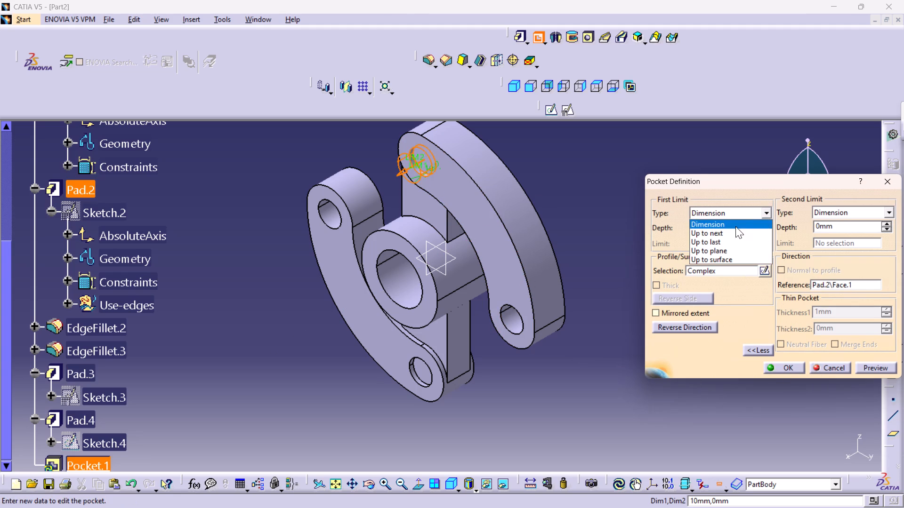
click(718, 238)
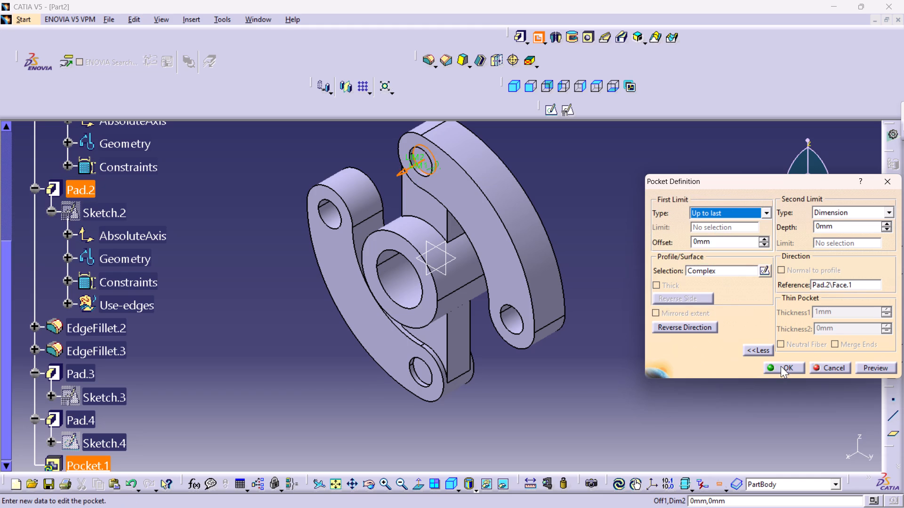
click(780, 364)
click(659, 291)
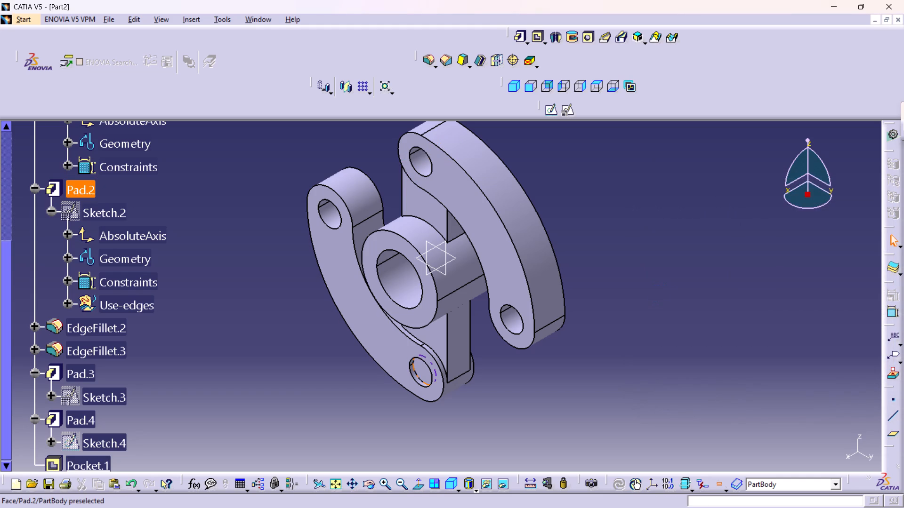
Cut a pocket up to last through the lower arm, using the circular face inside the curved arm's lower hole as profile and direction.
click(425, 373)
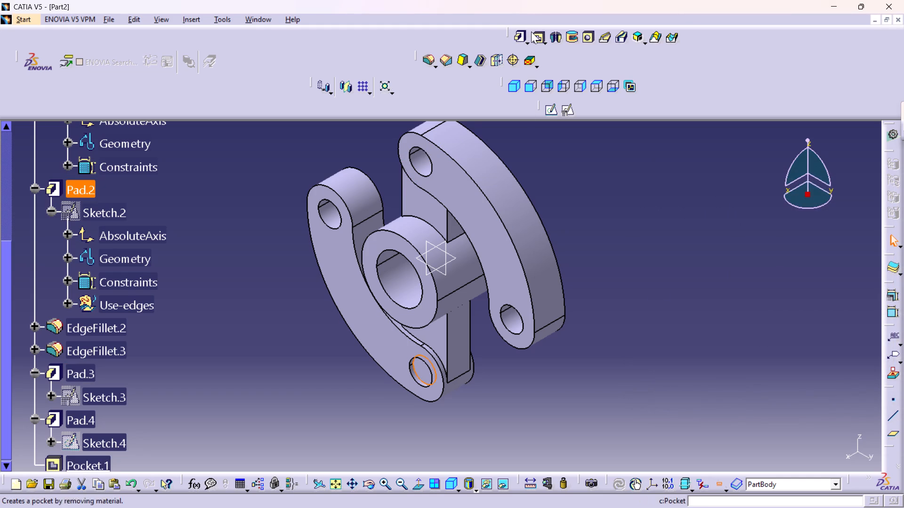
click(533, 32)
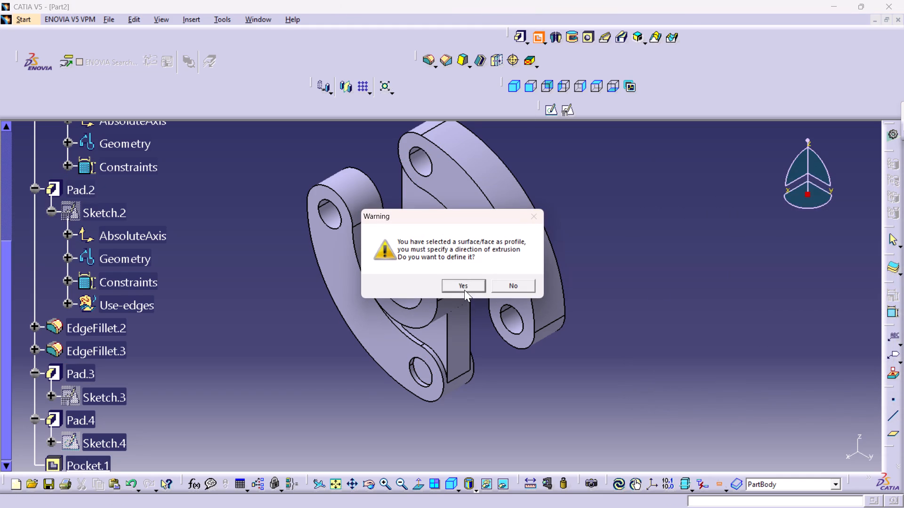
click(464, 289)
click(425, 375)
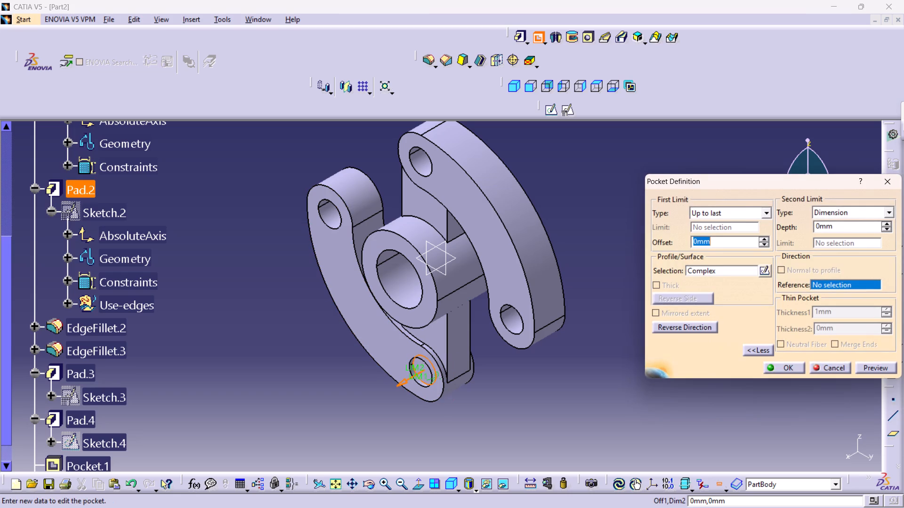
click(769, 360)
click(781, 365)
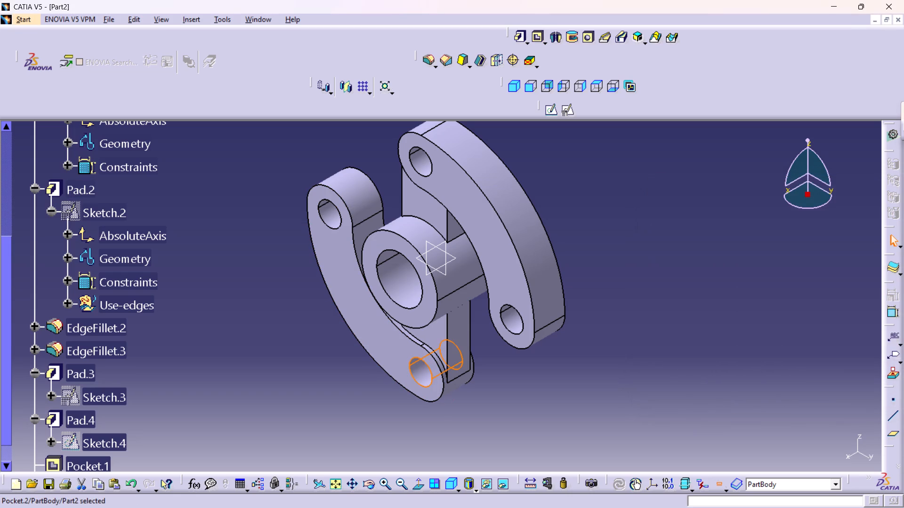
click(553, 435)
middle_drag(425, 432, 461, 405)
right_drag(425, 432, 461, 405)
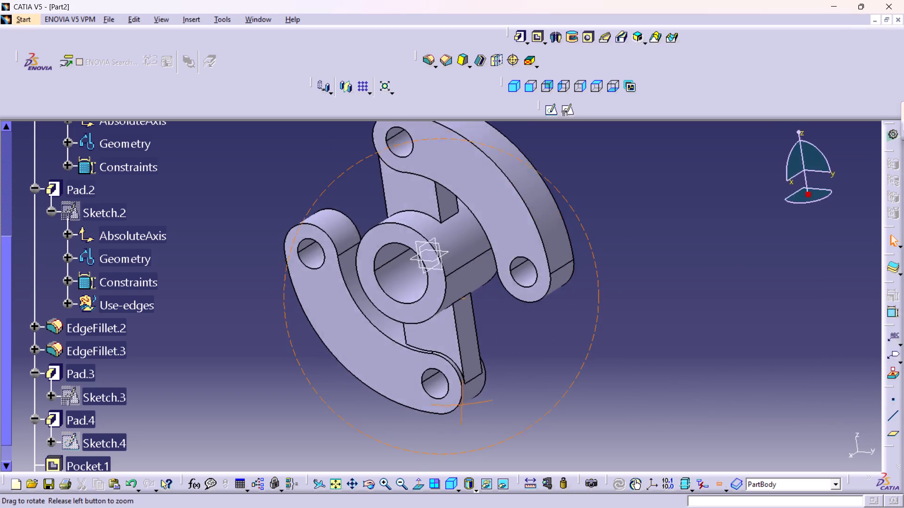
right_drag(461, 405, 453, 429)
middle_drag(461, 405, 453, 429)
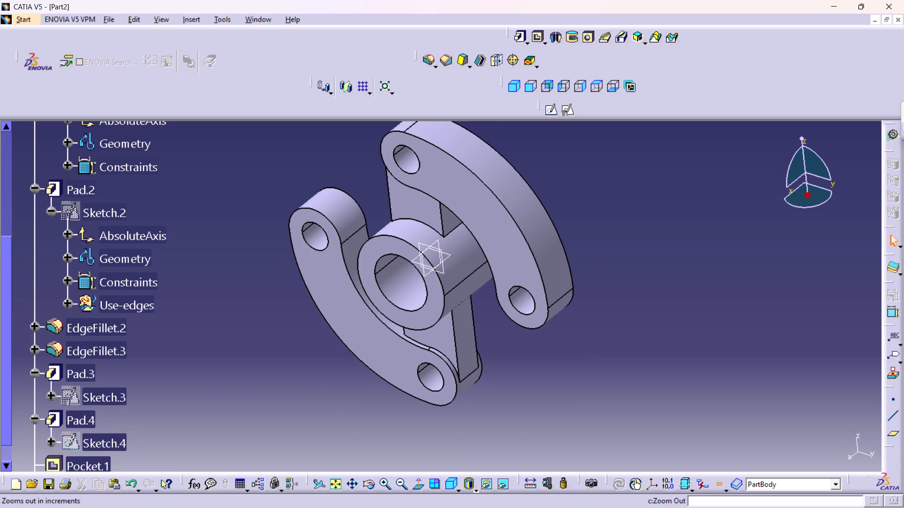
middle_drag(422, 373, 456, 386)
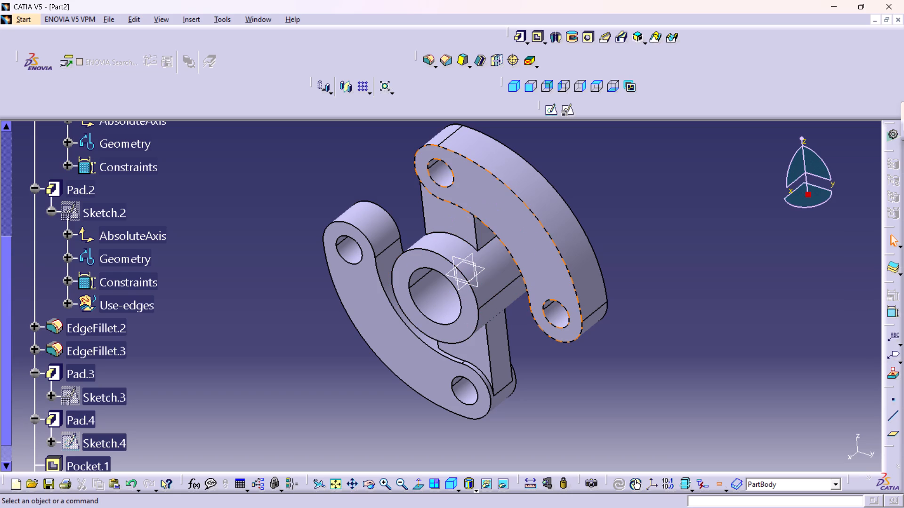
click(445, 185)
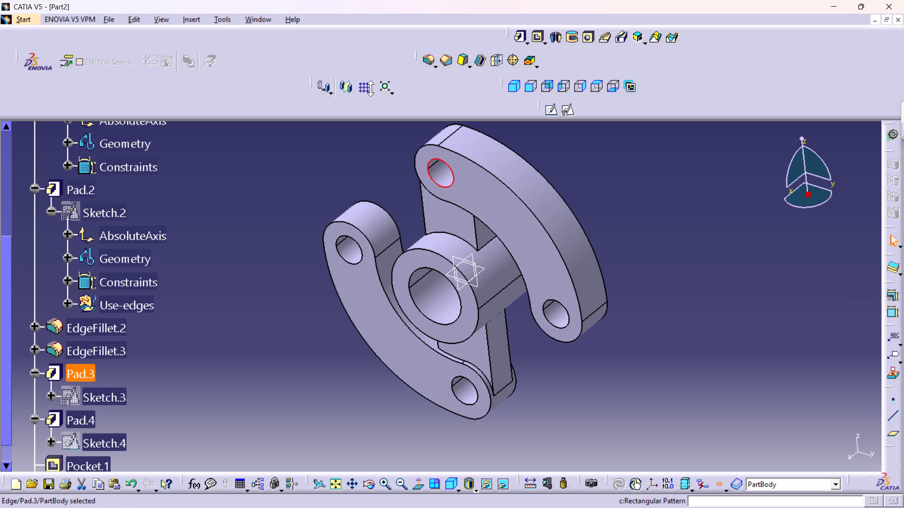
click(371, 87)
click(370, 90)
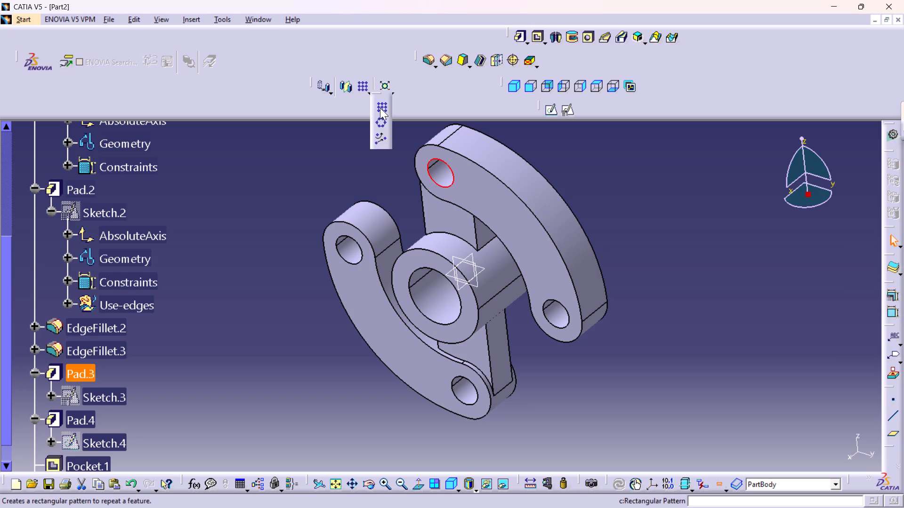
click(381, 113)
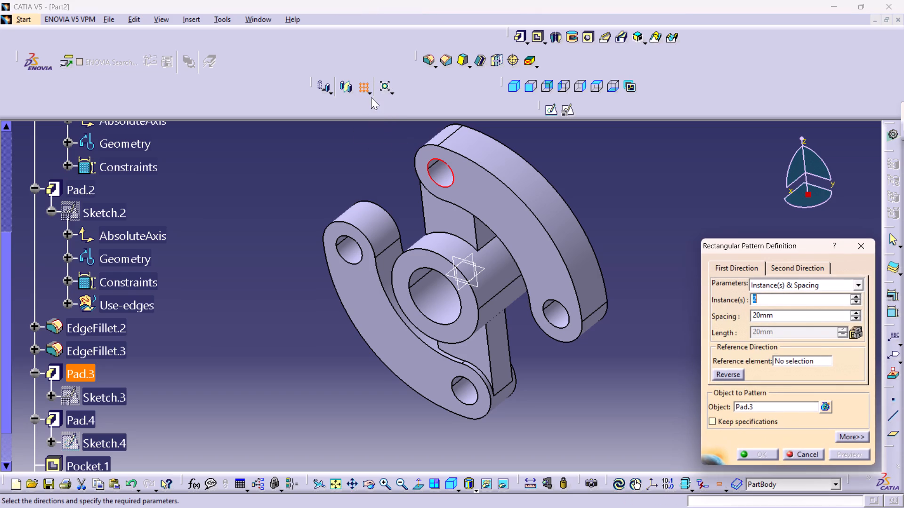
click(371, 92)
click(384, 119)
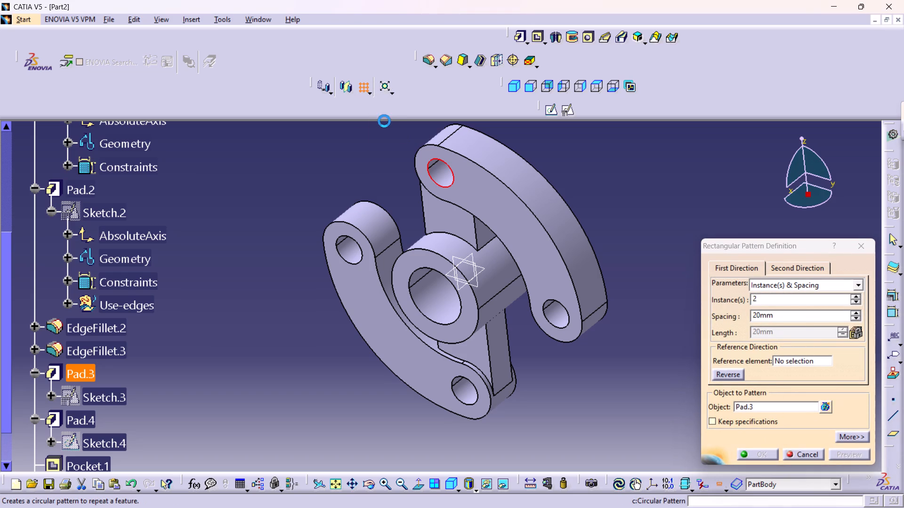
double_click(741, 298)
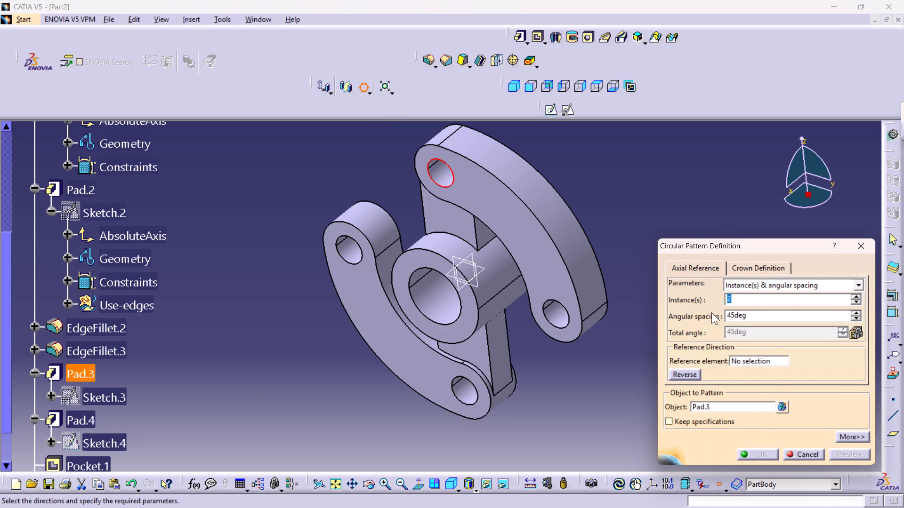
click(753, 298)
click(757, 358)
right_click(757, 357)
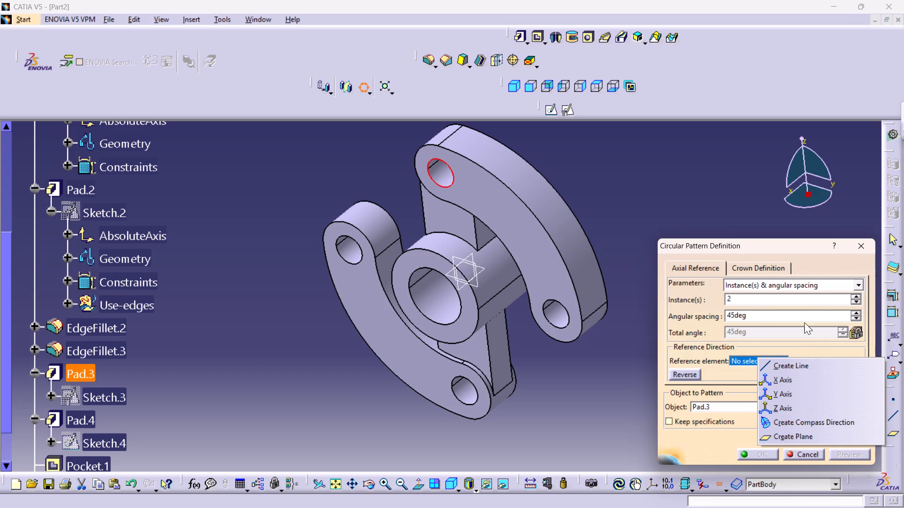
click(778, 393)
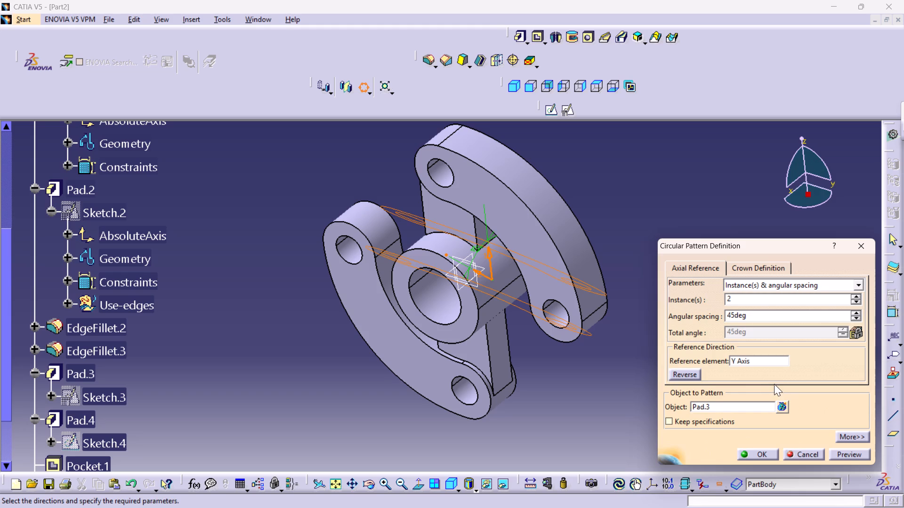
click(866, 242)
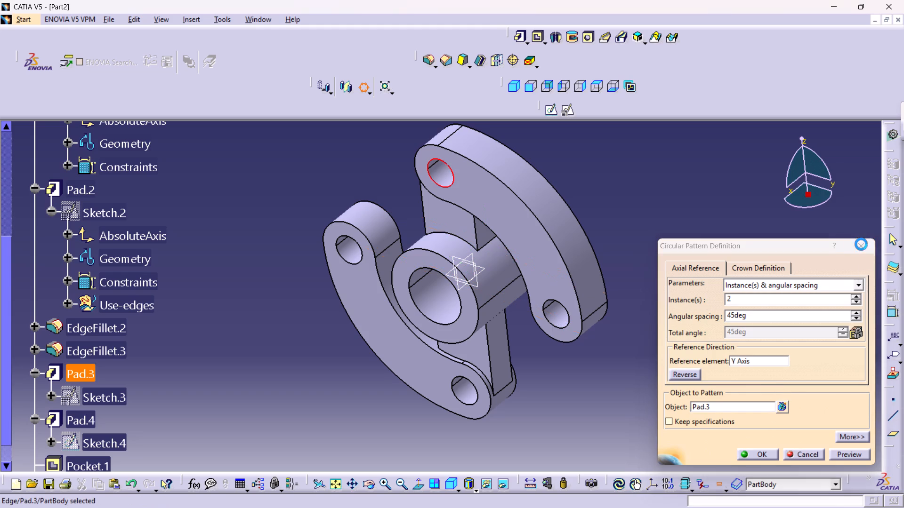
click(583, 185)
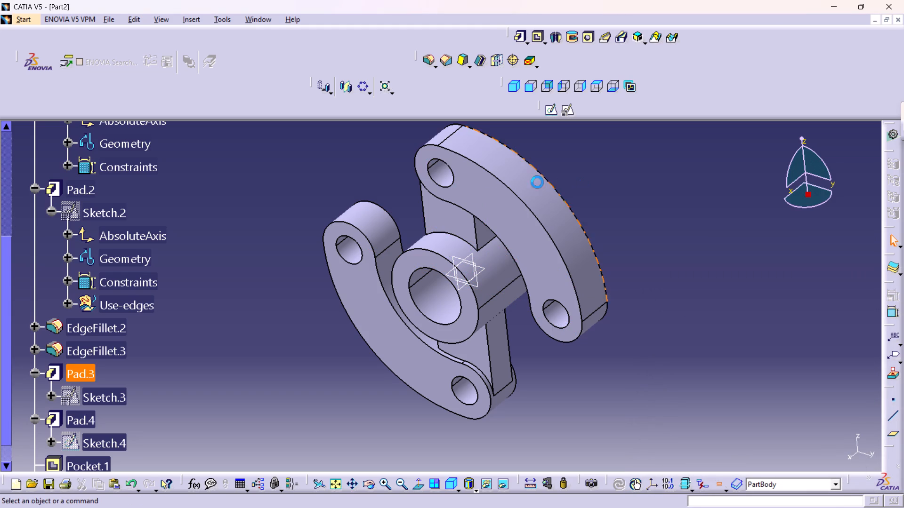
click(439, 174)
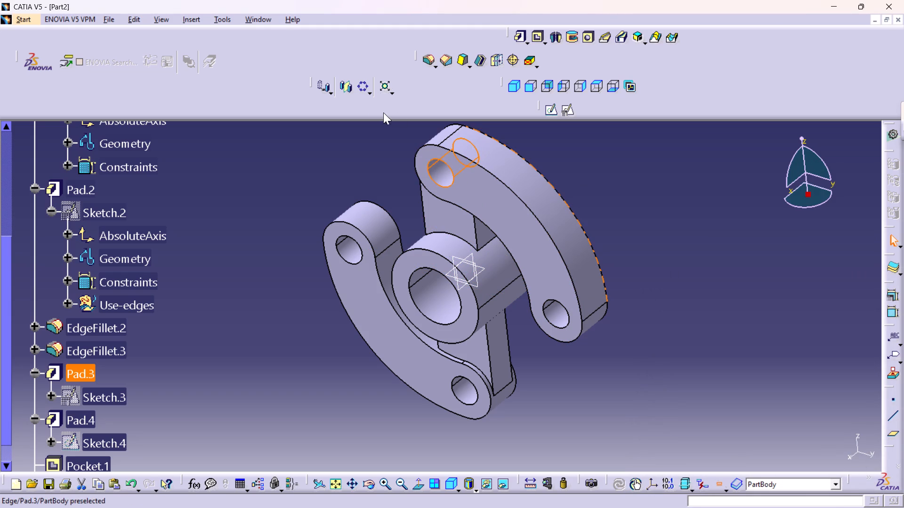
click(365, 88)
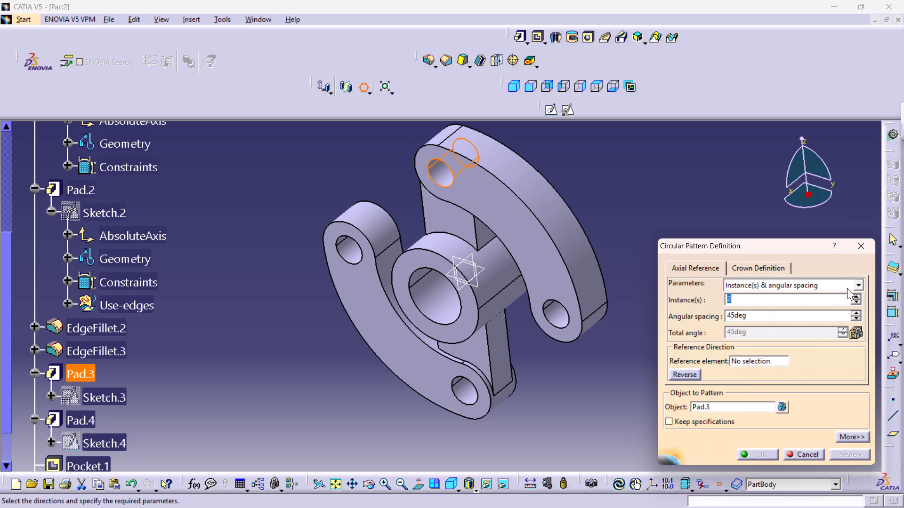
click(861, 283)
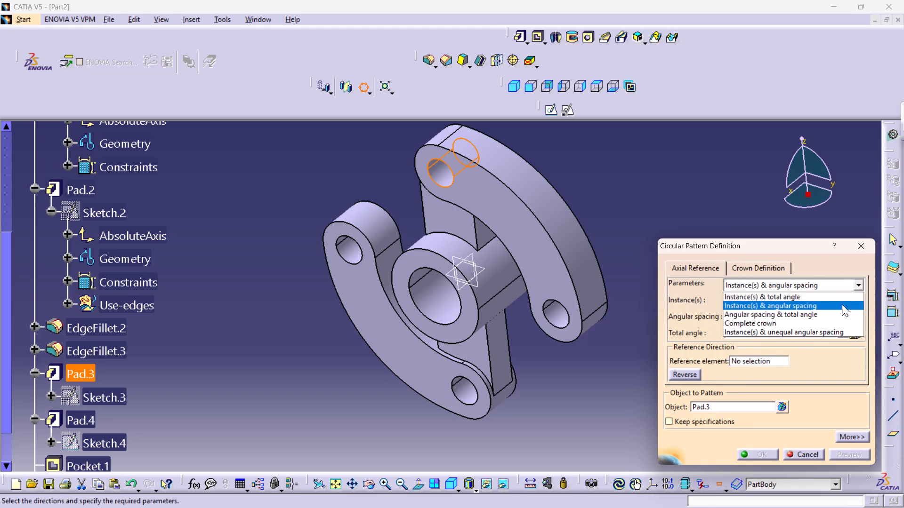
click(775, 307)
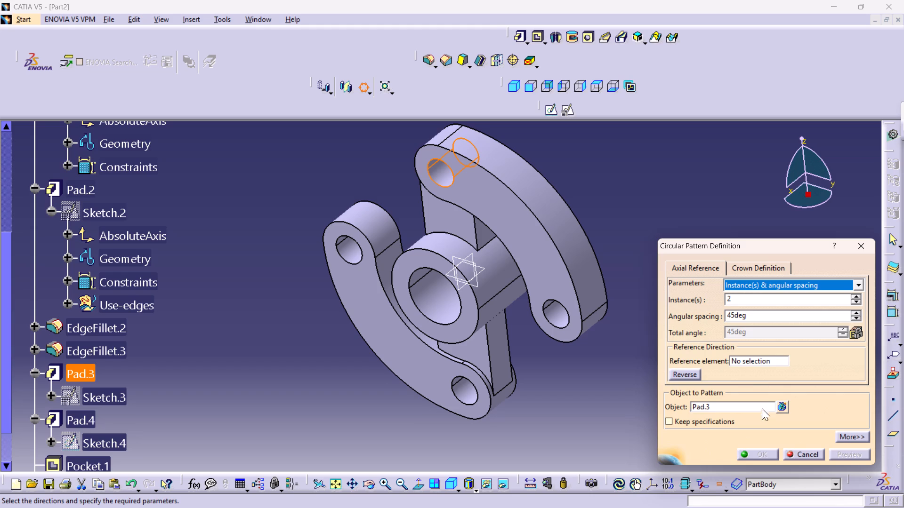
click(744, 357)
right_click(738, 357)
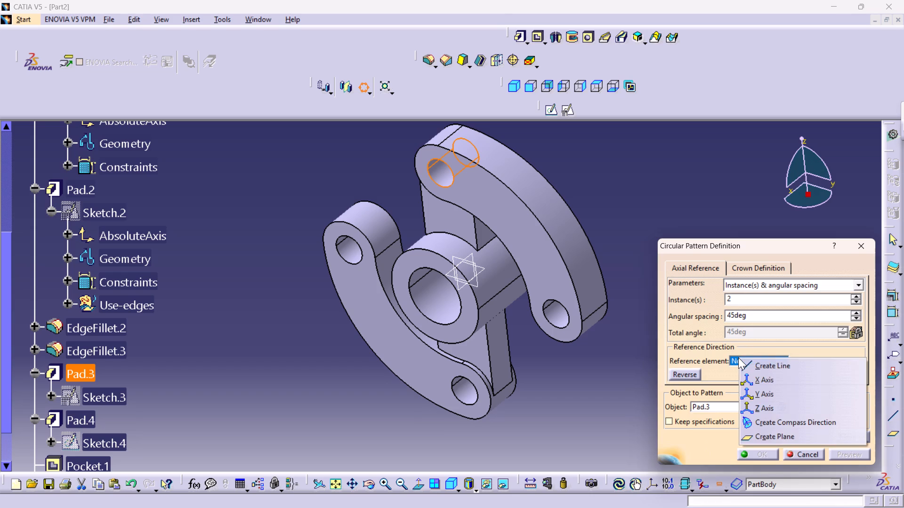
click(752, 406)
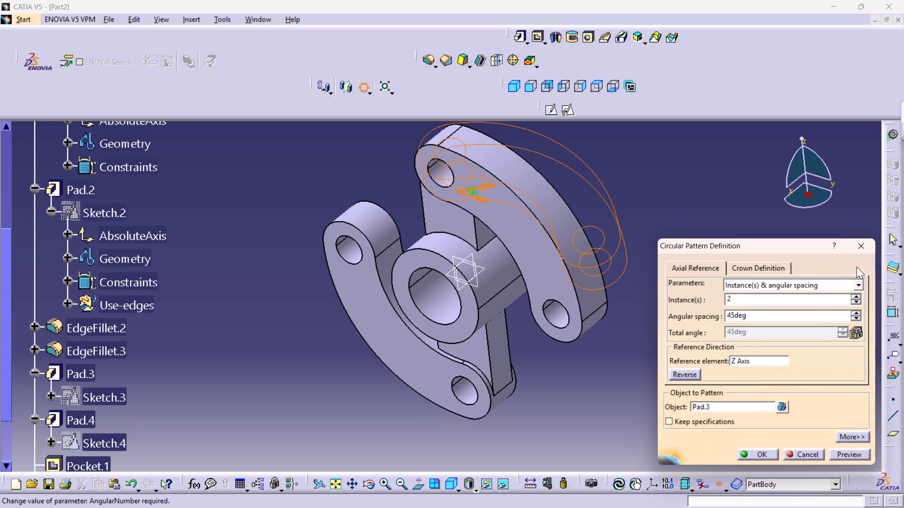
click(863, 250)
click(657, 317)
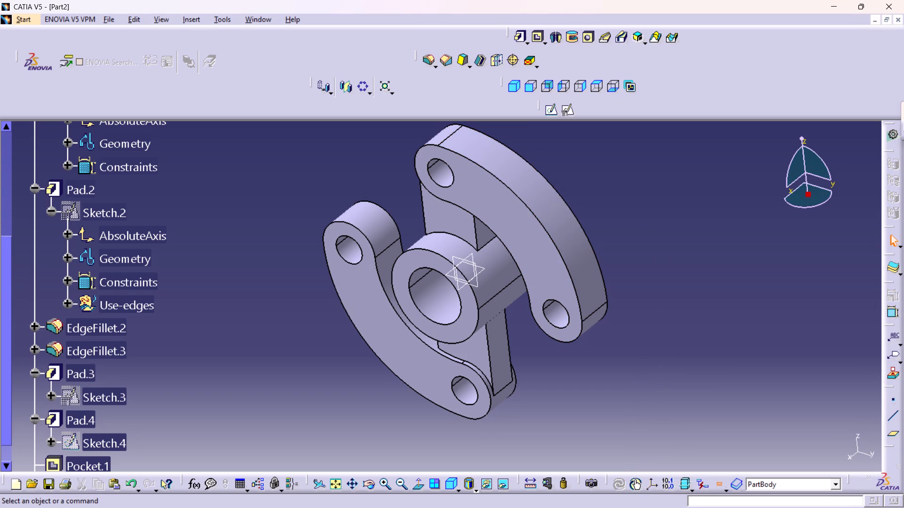
Reopen Sketch.3 and draw a circle about 15.6 mm in diameter between the end holes, about 45 mm across and 39.7 mm above the origin.
scroll(139, 267, down, 1)
scroll(99, 311, down, 1)
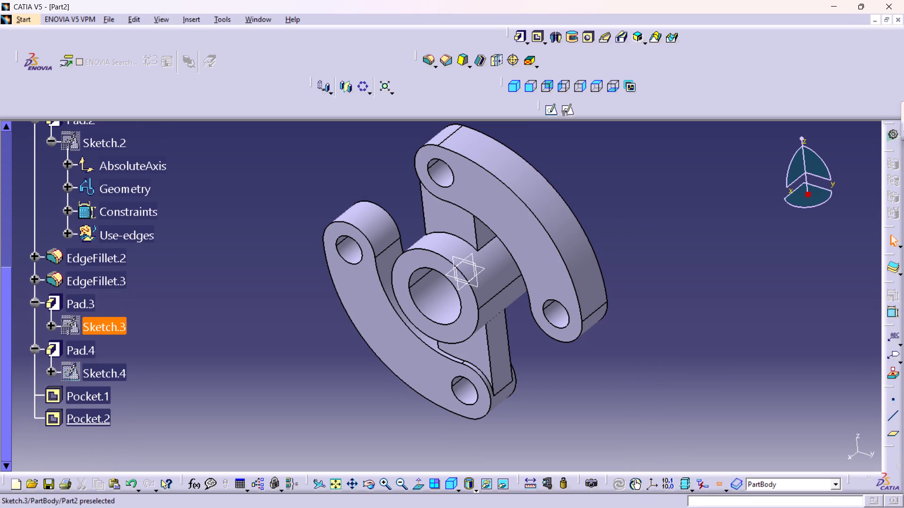
double_click(100, 325)
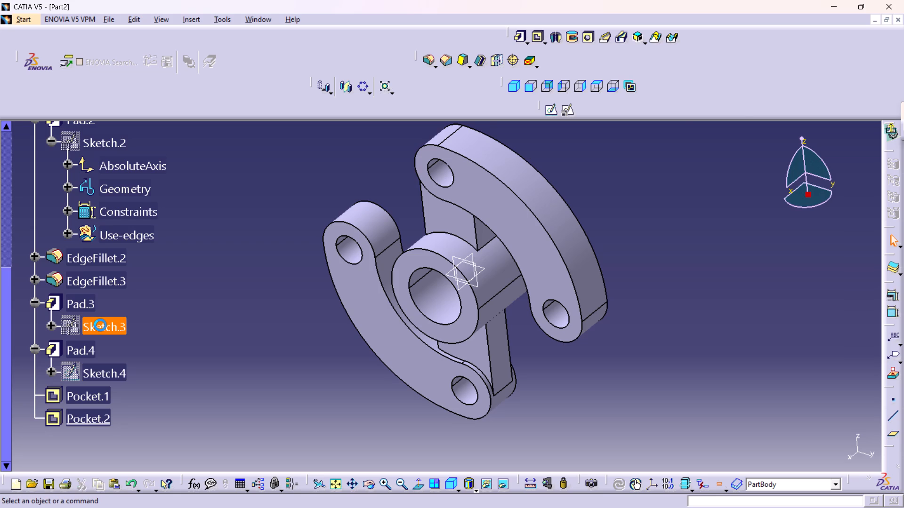
middle_drag(523, 226, 439, 295)
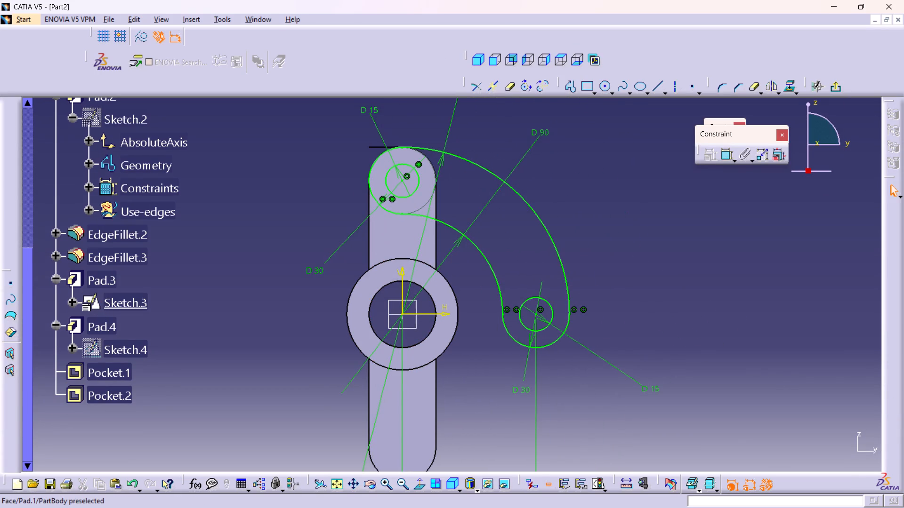
click(603, 86)
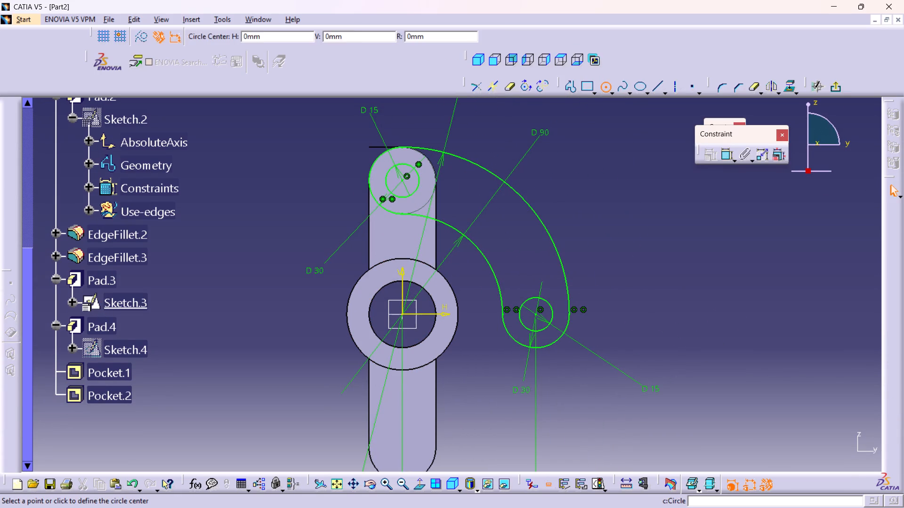
click(504, 226)
click(515, 238)
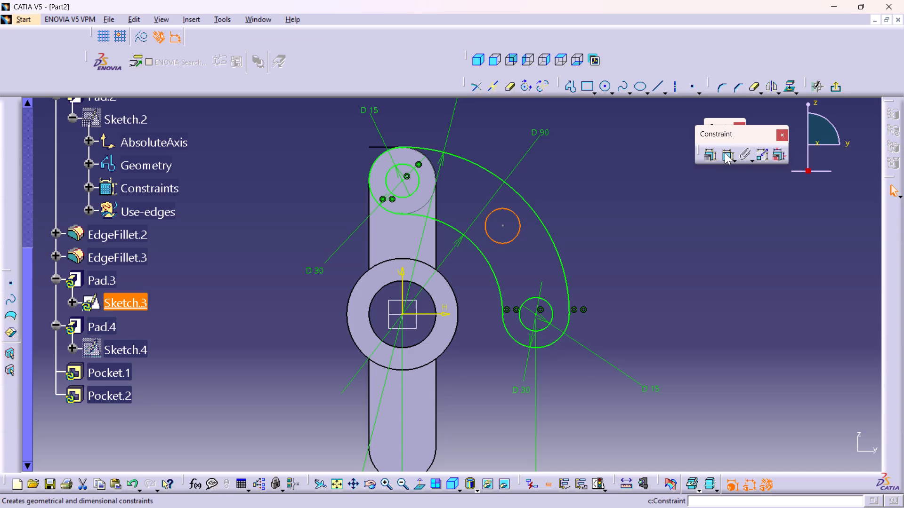
Dimension the new middle circle and set its diameter to 15 mm.
double_click(725, 152)
click(628, 160)
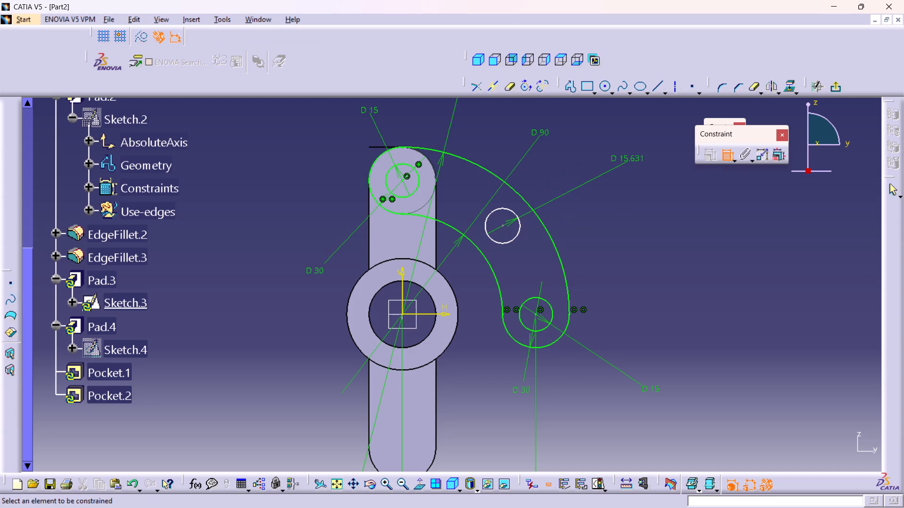
double_click(629, 158)
text(15)
key(Return)
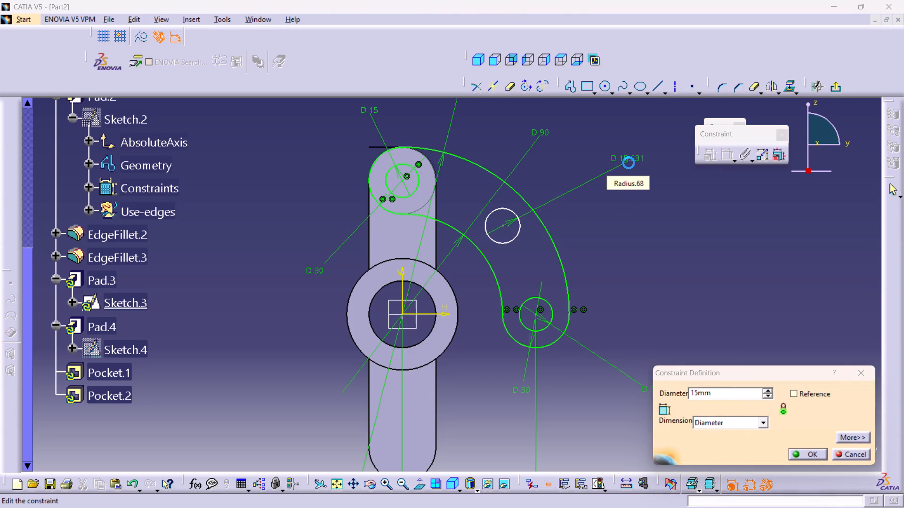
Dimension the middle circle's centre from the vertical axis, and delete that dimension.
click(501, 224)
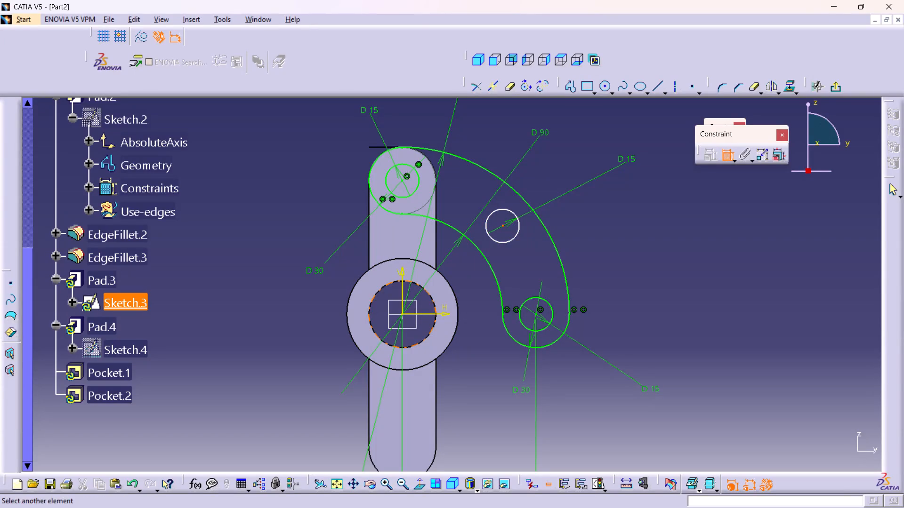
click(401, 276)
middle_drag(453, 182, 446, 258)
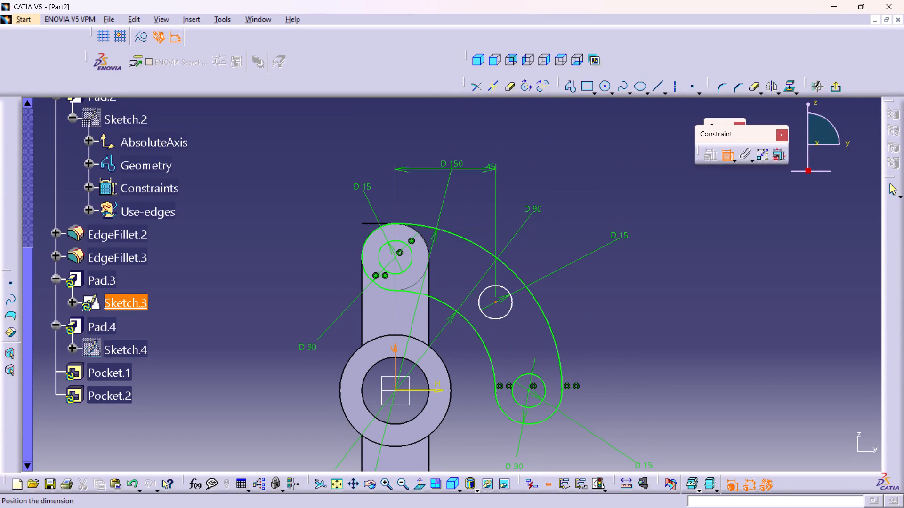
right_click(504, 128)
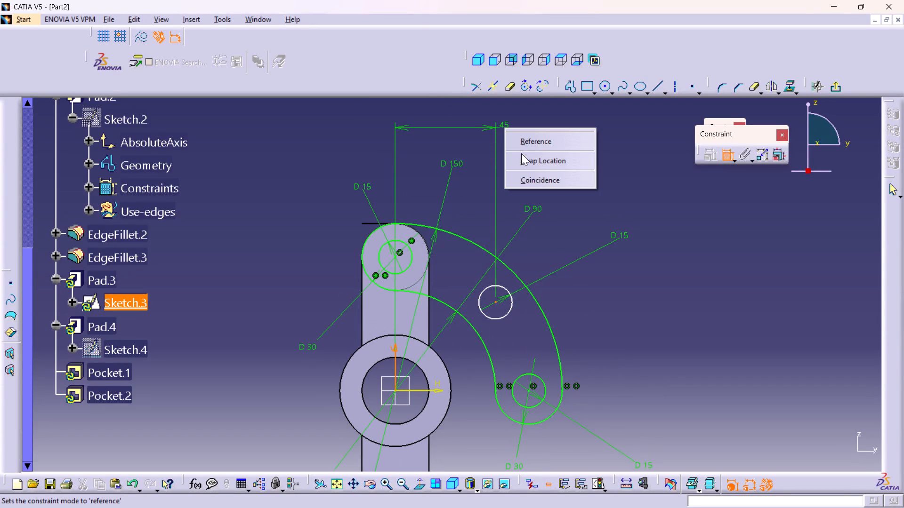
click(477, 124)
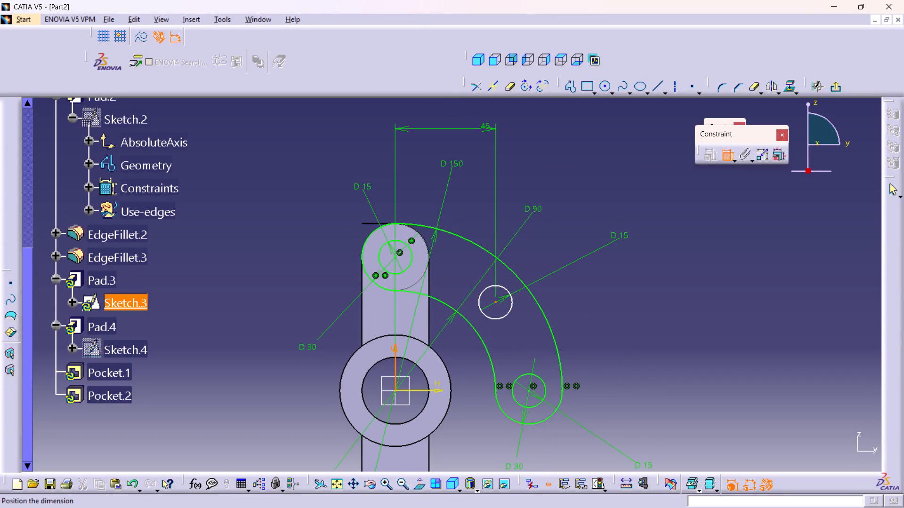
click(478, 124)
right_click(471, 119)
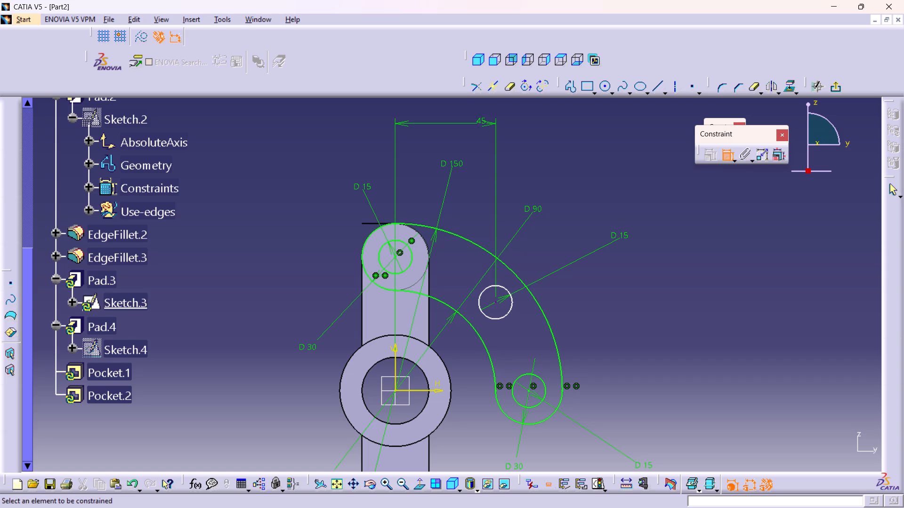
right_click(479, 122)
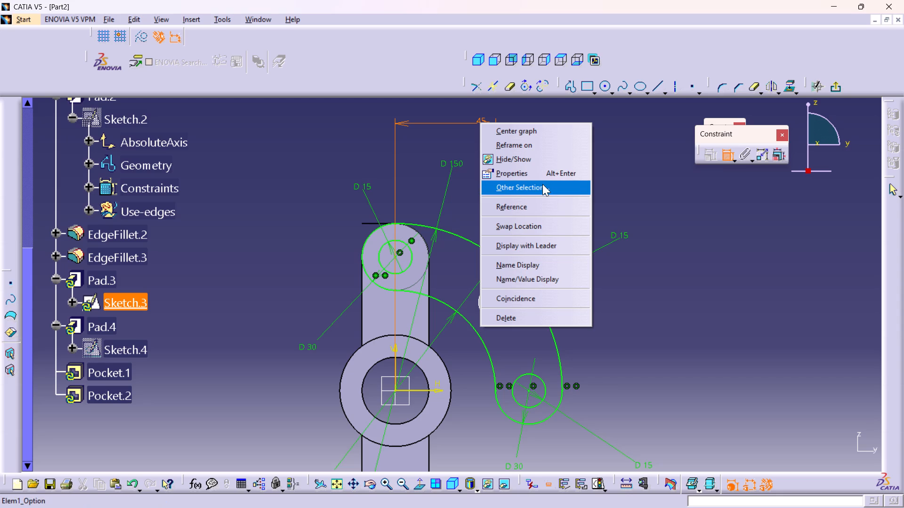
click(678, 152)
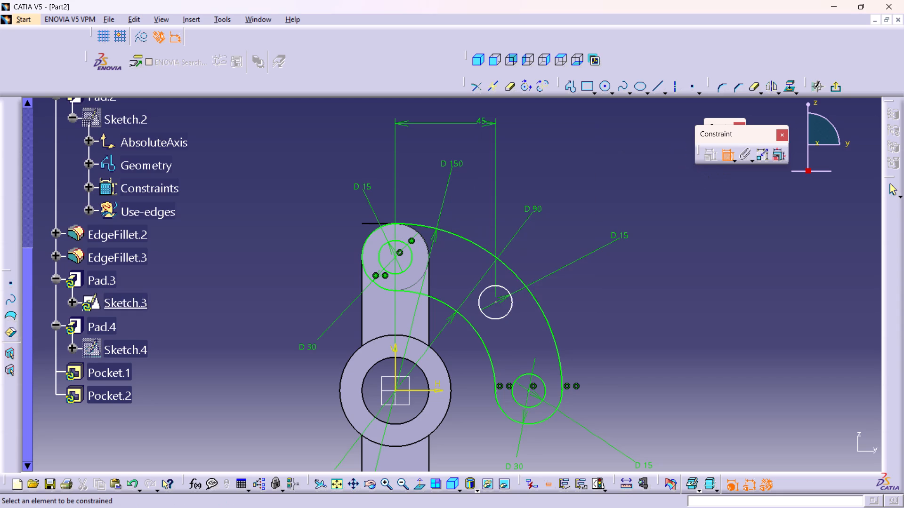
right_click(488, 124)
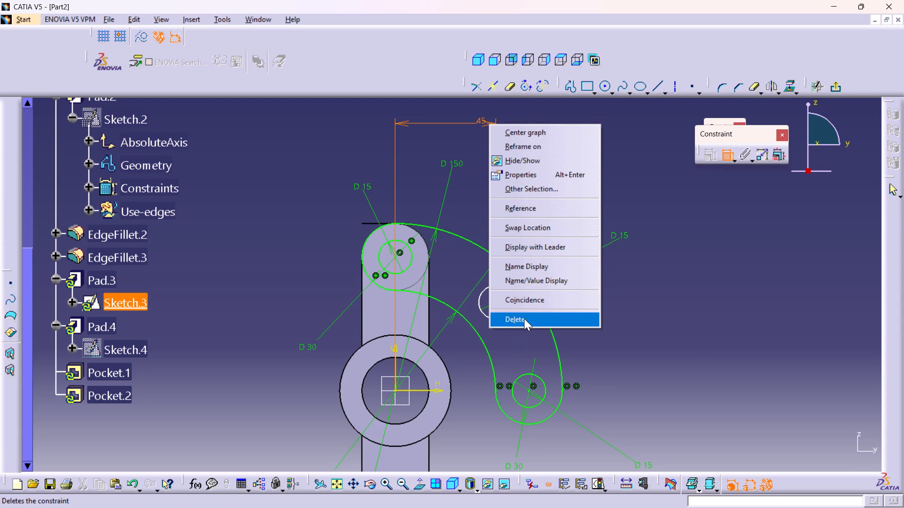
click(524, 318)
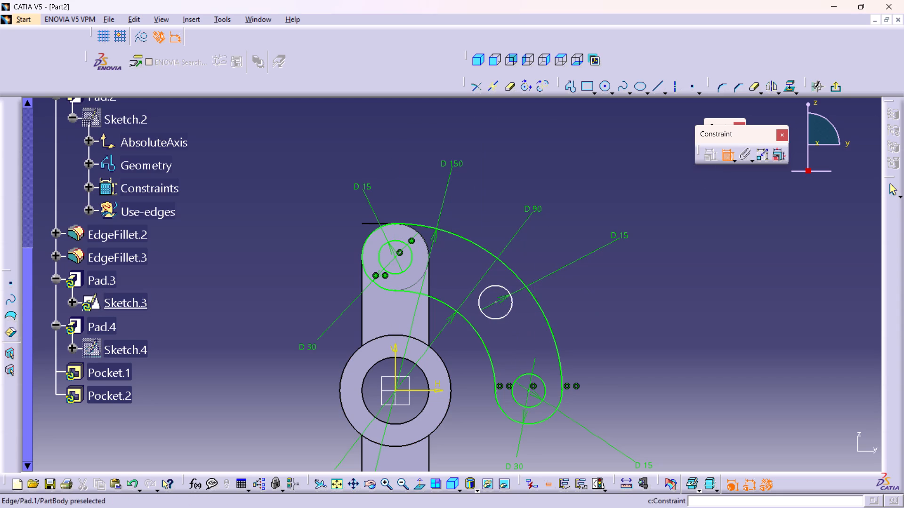
Dimension the horizontal distance between the vertical axis and the middle circle's centre.
click(394, 353)
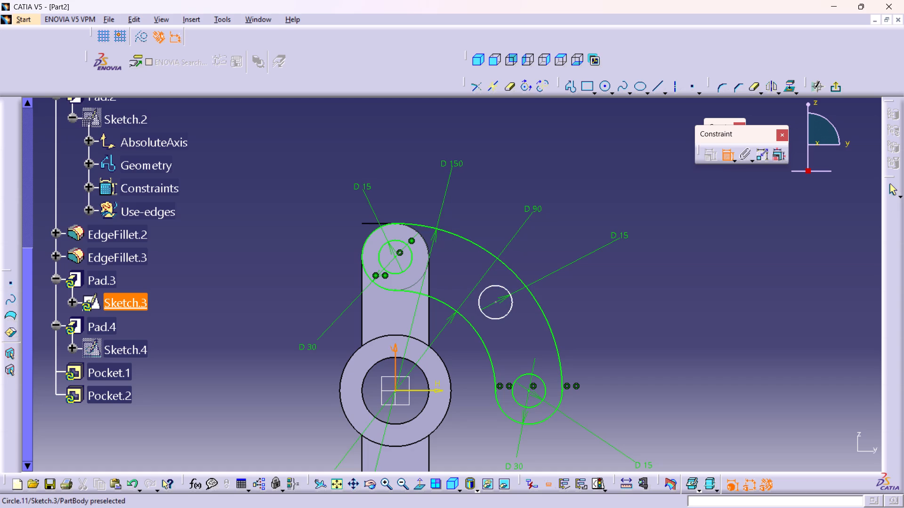
click(496, 302)
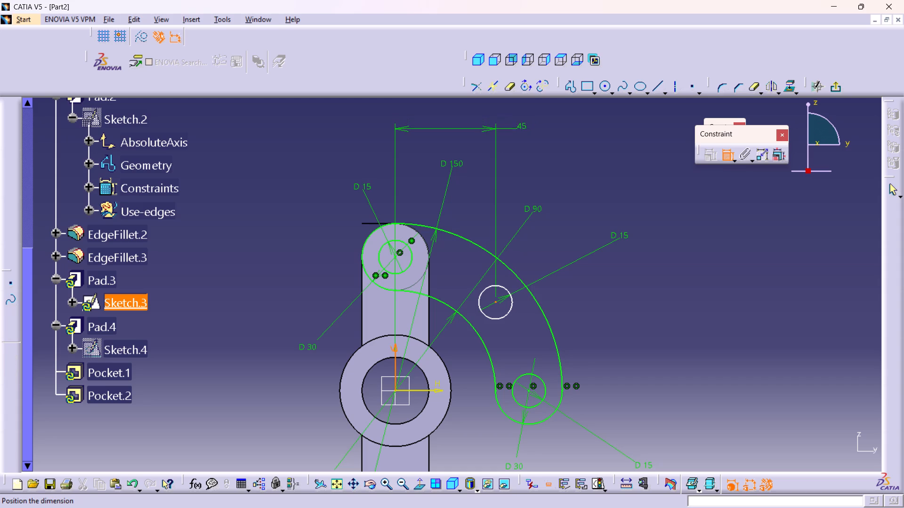
click(520, 130)
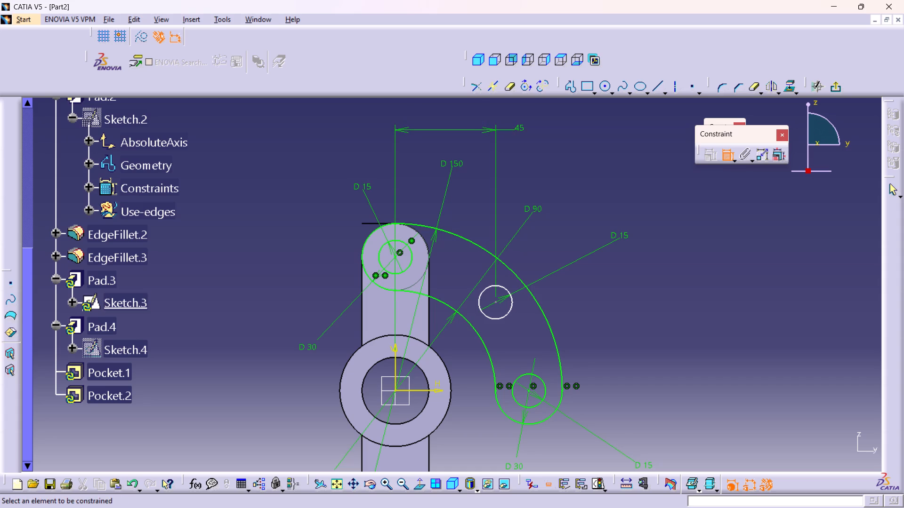
Dimension the middle circle's centre from the horizontal axis and set the distance to 45 mm.
middle_drag(573, 301, 571, 280)
click(496, 282)
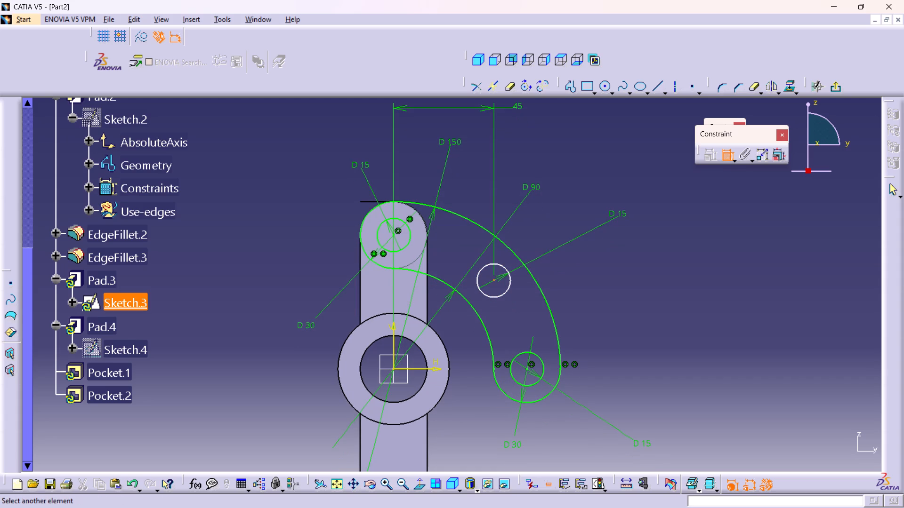
click(436, 370)
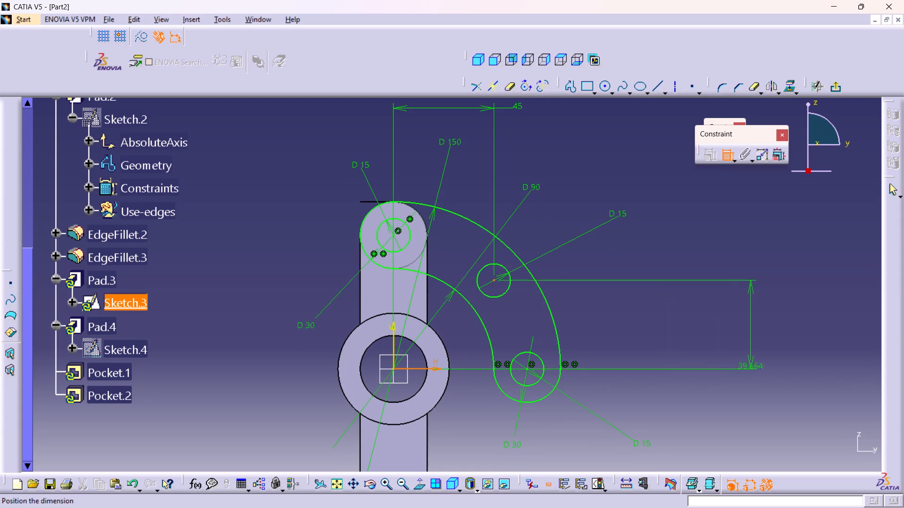
click(754, 326)
double_click(754, 323)
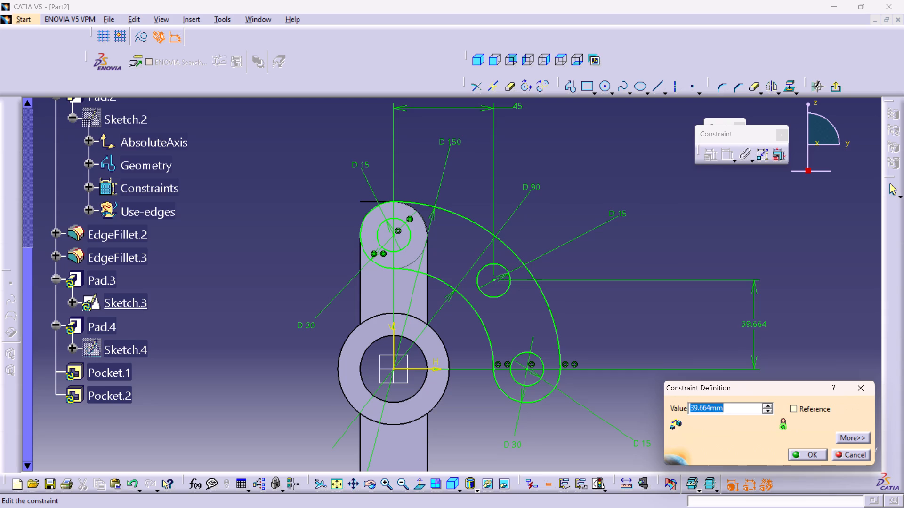
text(45)
key(Return)
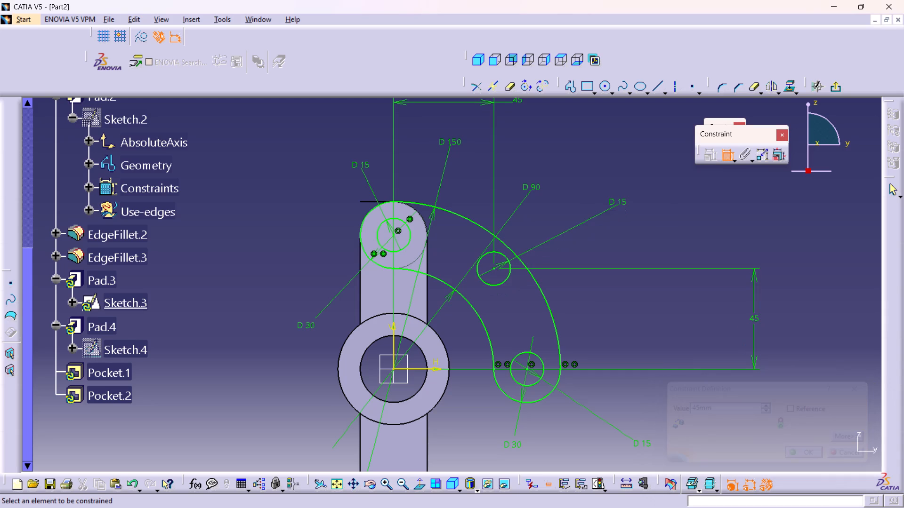
Delete the 45 mm dimension between the horizontal axis and the middle circle's centre.
right_click(753, 320)
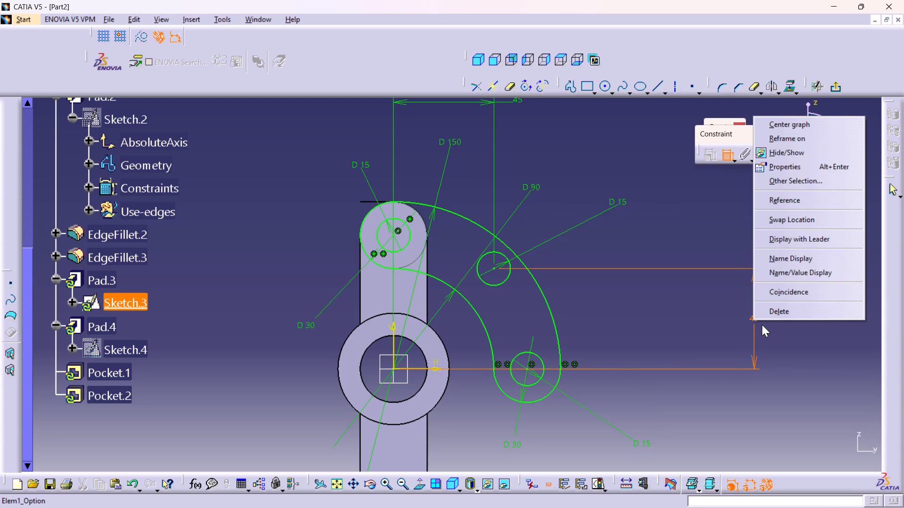
click(767, 311)
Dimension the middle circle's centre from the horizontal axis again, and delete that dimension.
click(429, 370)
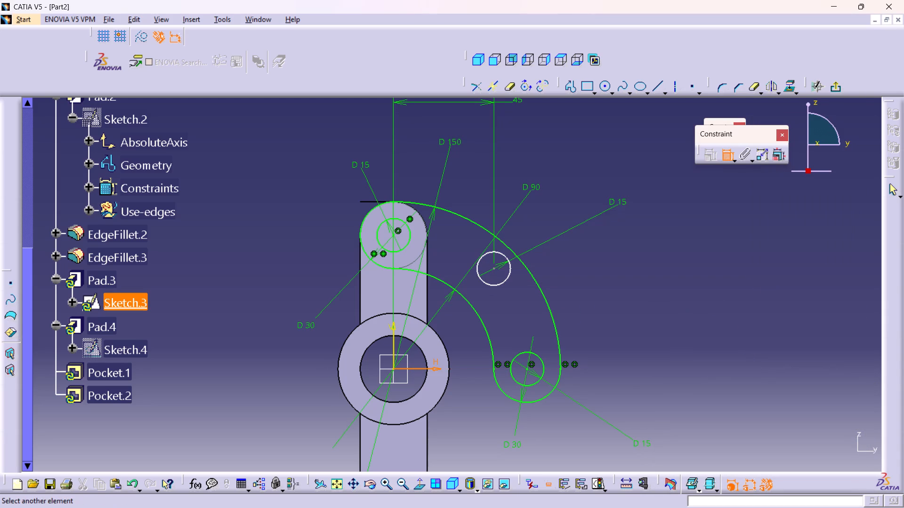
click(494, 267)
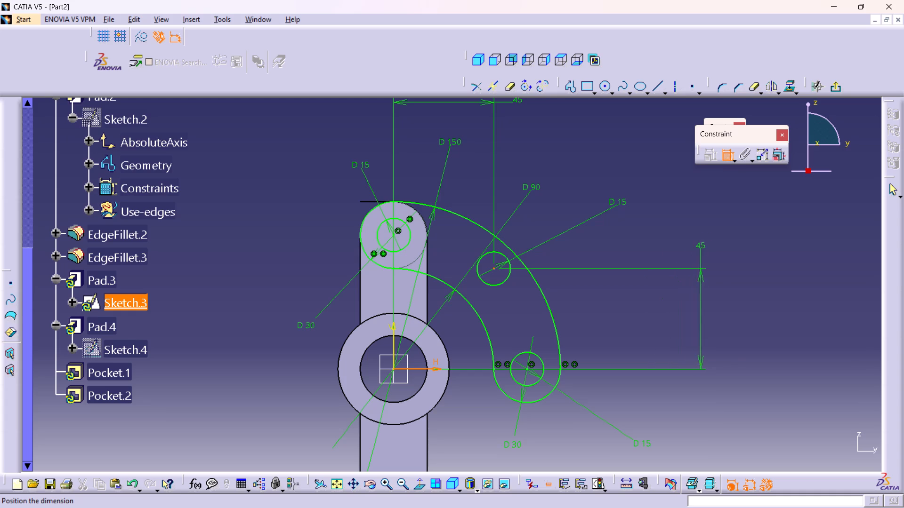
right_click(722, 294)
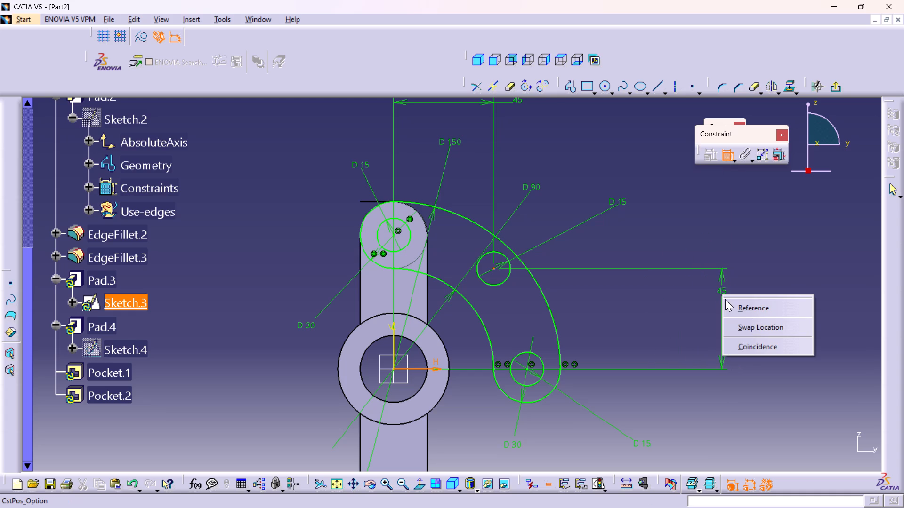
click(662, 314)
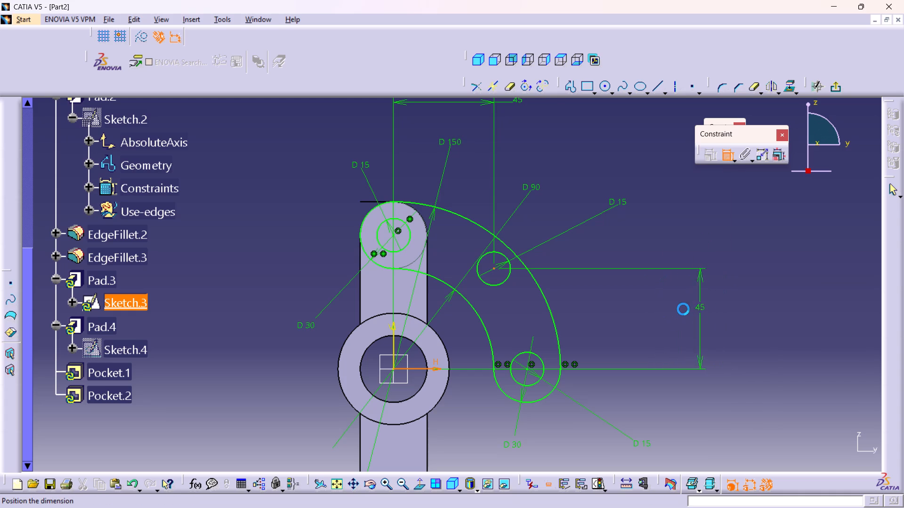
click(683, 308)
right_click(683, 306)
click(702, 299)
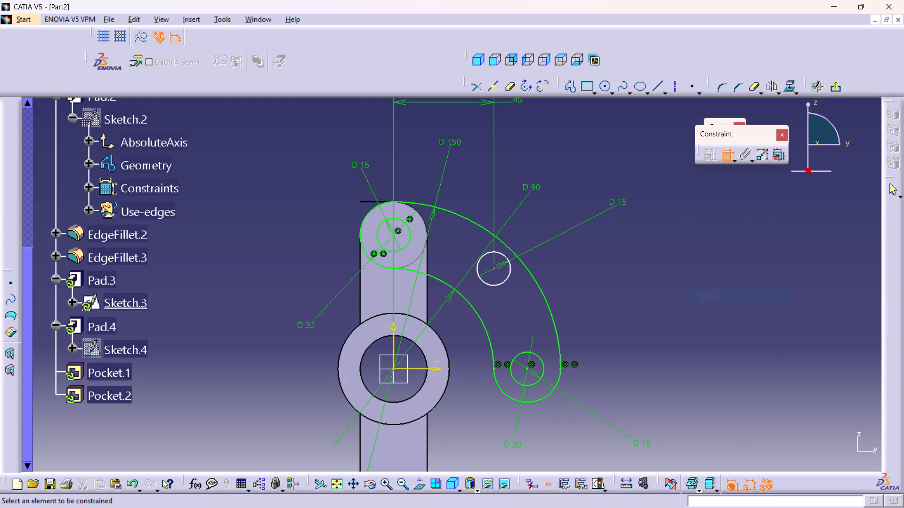
Delete the 45 mm horizontal dimension between the vertical axis and the middle circle's centre.
middle_drag(487, 181, 487, 201)
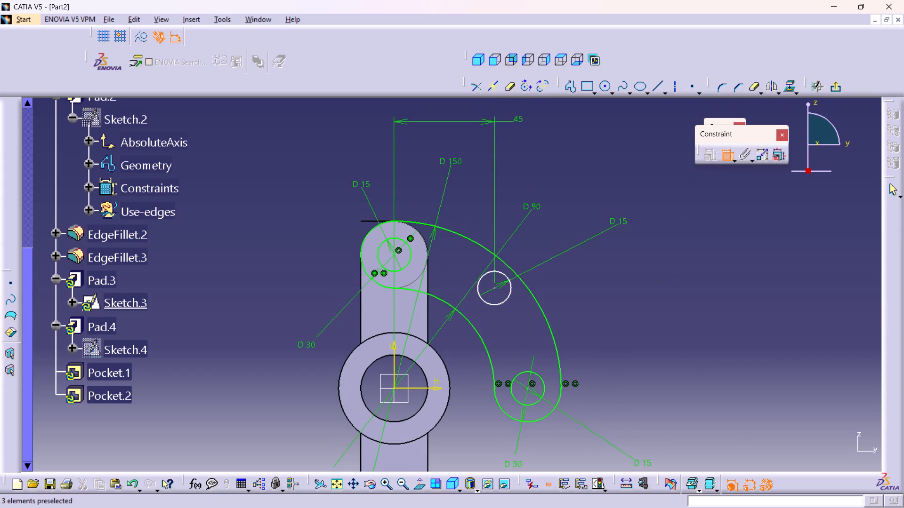
right_click(518, 119)
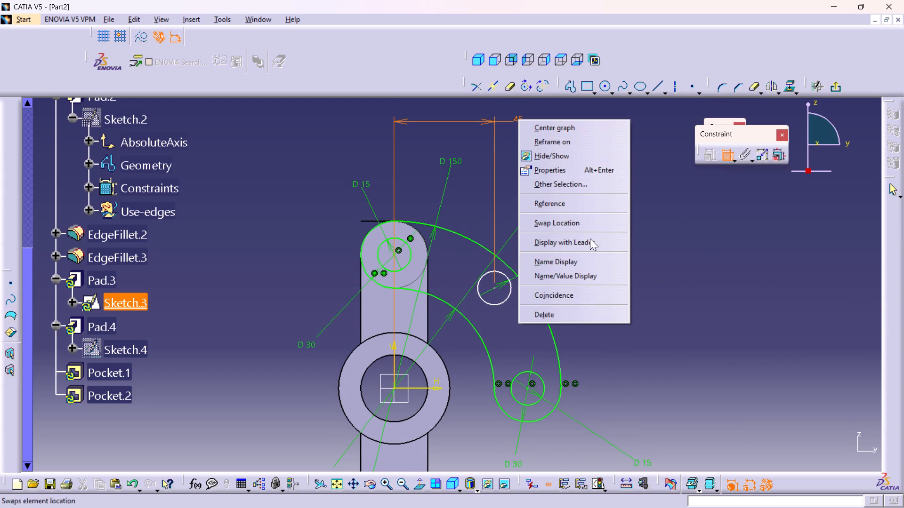
click(567, 318)
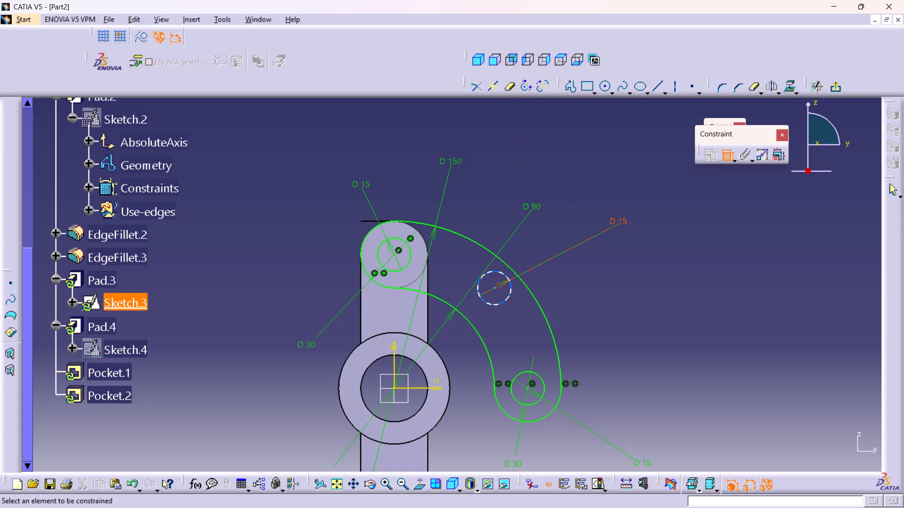
Leave the Constraint command and delete the 15 mm circle in the middle of the curved arm.
right_click(507, 296)
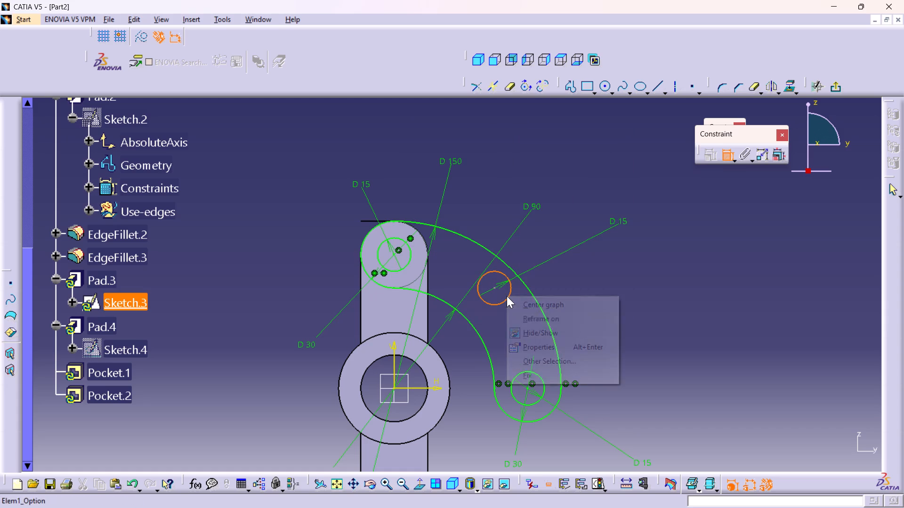
drag(688, 272, 690, 279)
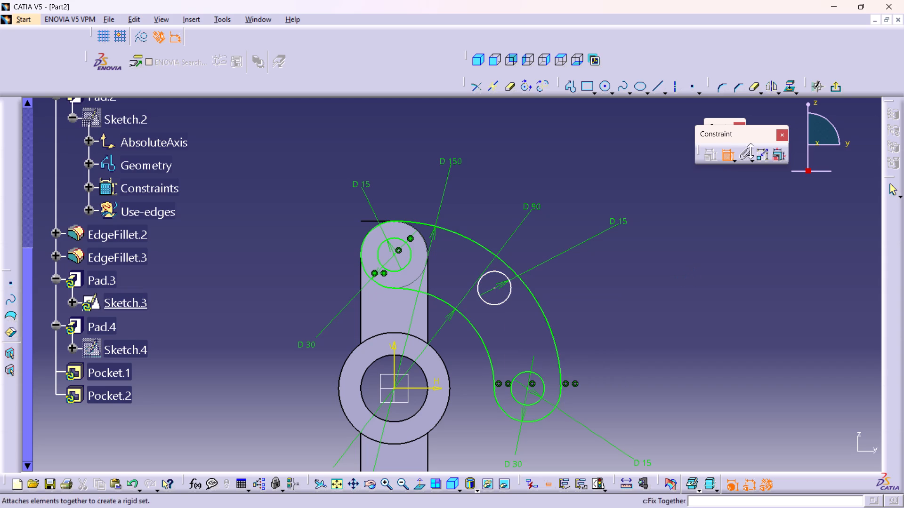
click(725, 154)
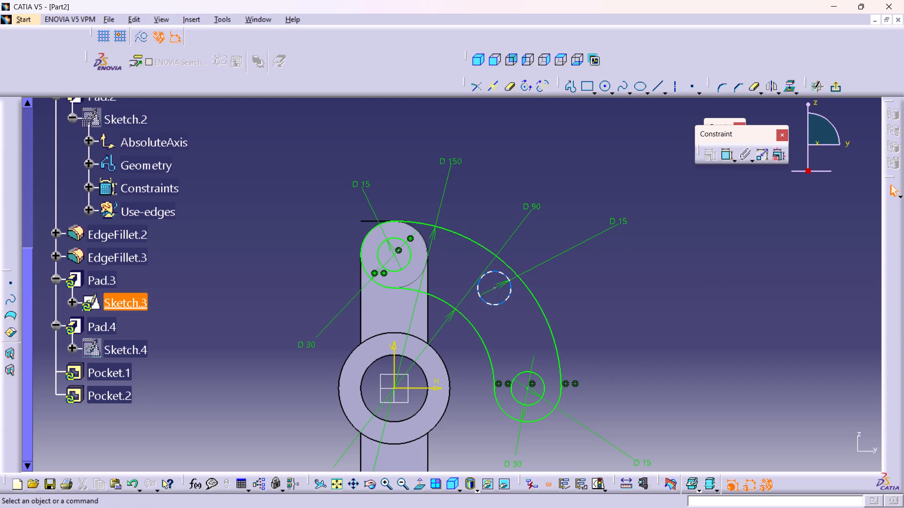
right_click(506, 300)
click(535, 456)
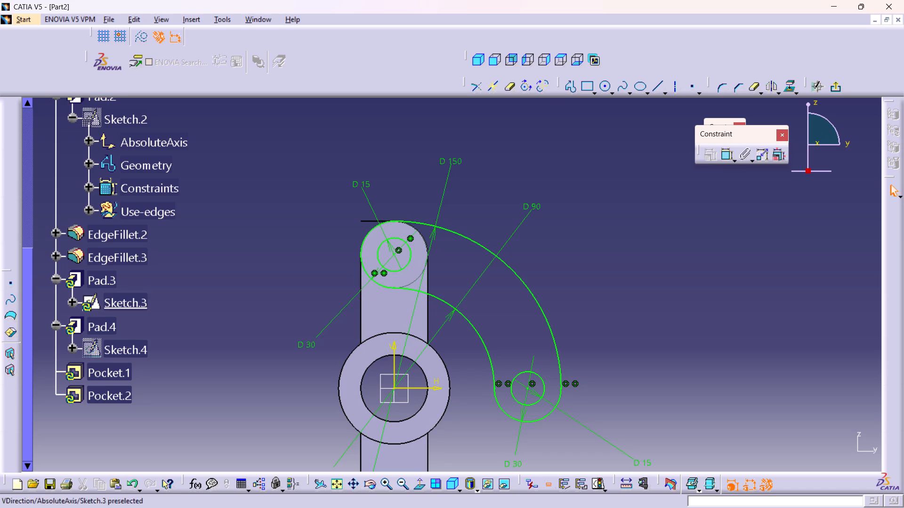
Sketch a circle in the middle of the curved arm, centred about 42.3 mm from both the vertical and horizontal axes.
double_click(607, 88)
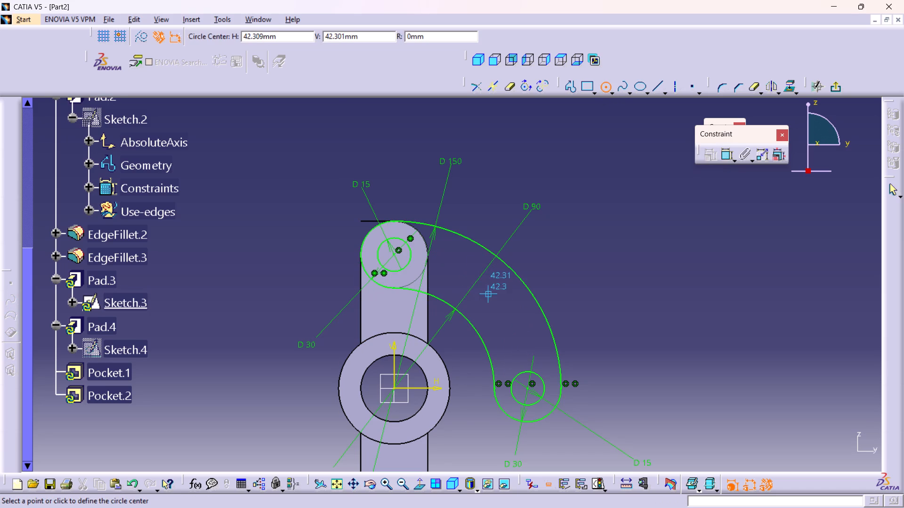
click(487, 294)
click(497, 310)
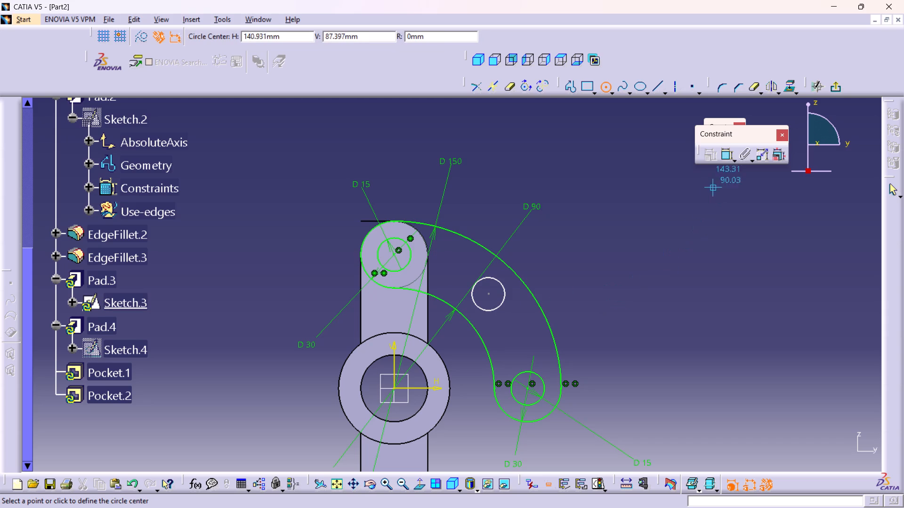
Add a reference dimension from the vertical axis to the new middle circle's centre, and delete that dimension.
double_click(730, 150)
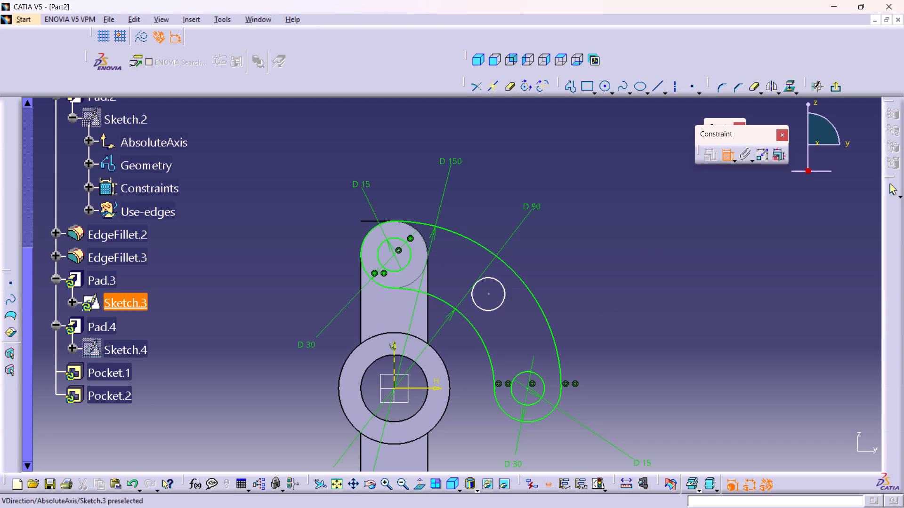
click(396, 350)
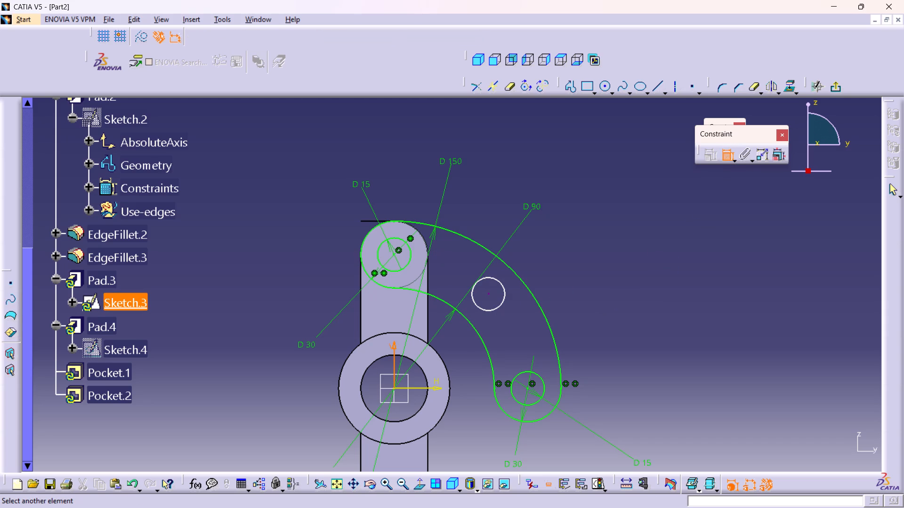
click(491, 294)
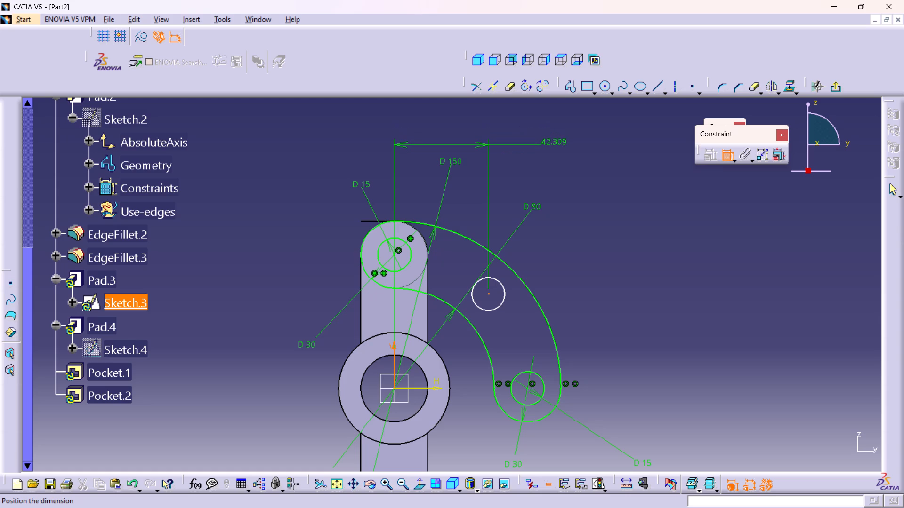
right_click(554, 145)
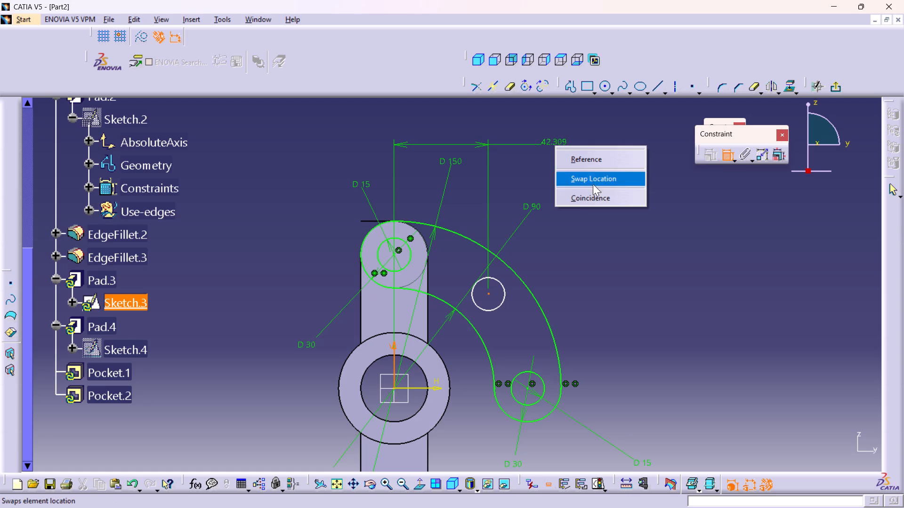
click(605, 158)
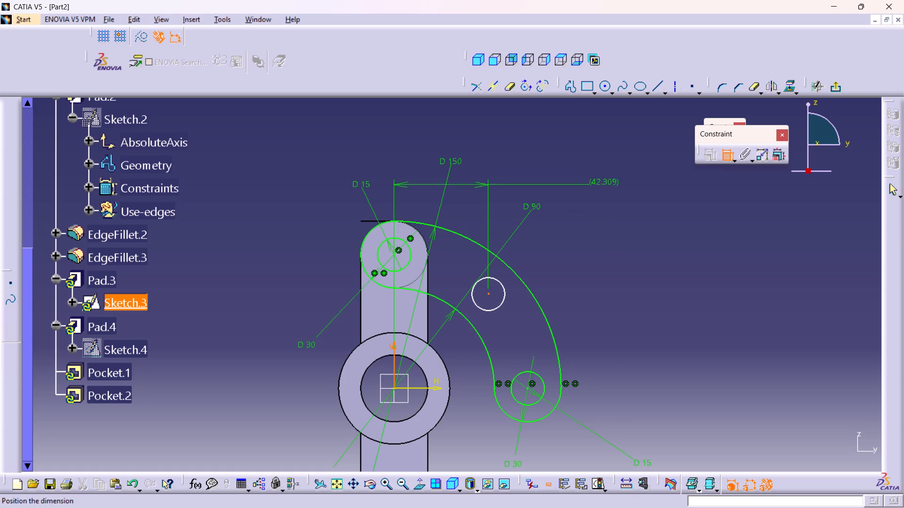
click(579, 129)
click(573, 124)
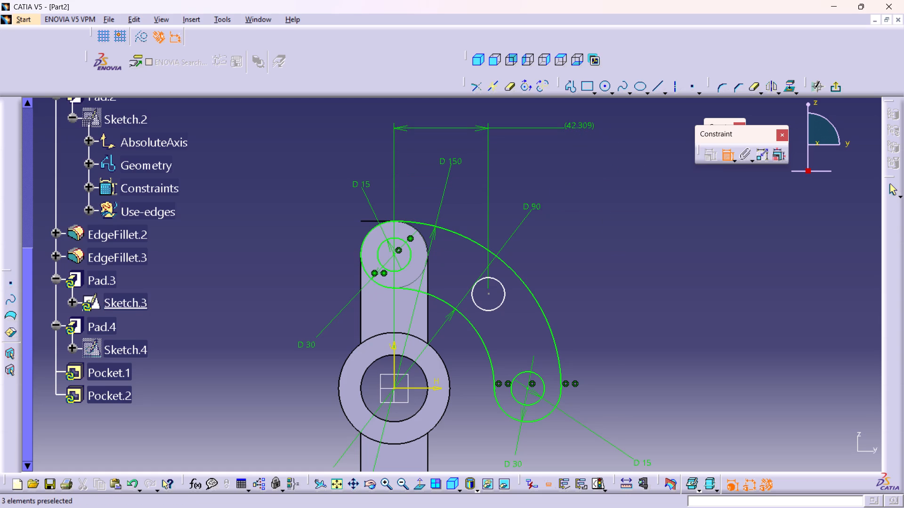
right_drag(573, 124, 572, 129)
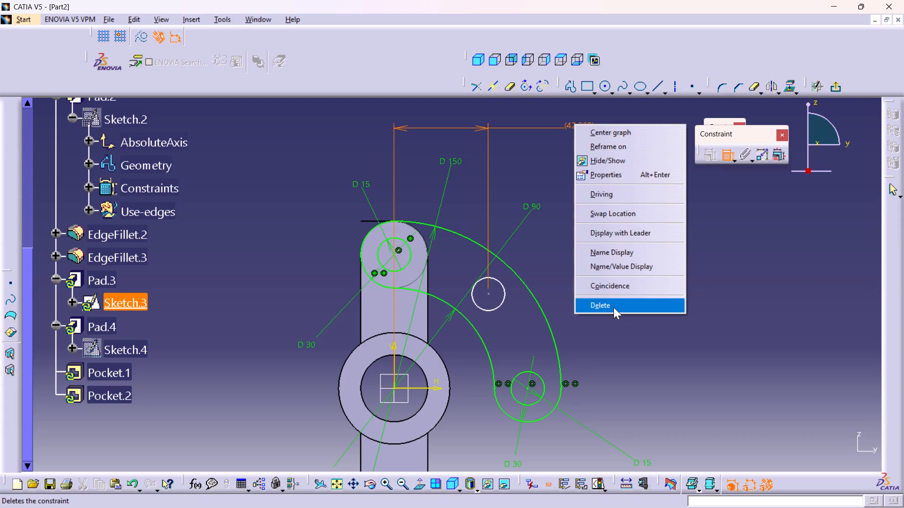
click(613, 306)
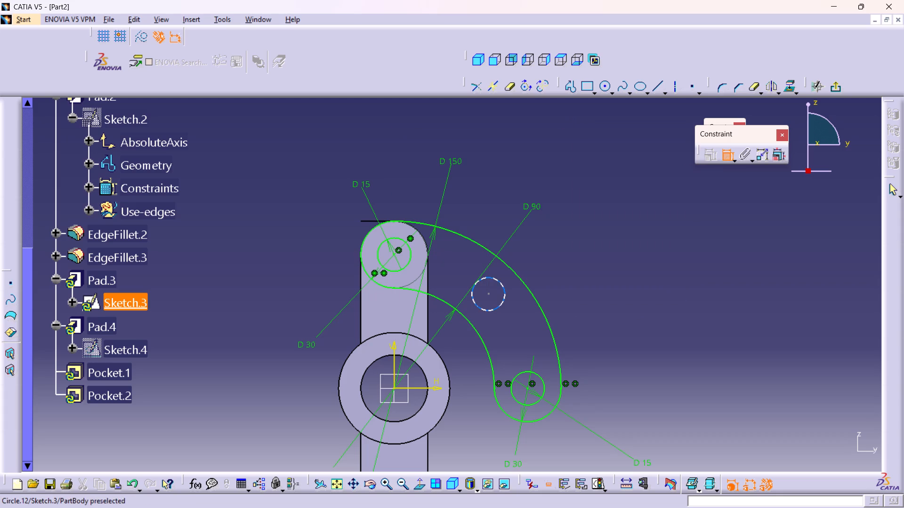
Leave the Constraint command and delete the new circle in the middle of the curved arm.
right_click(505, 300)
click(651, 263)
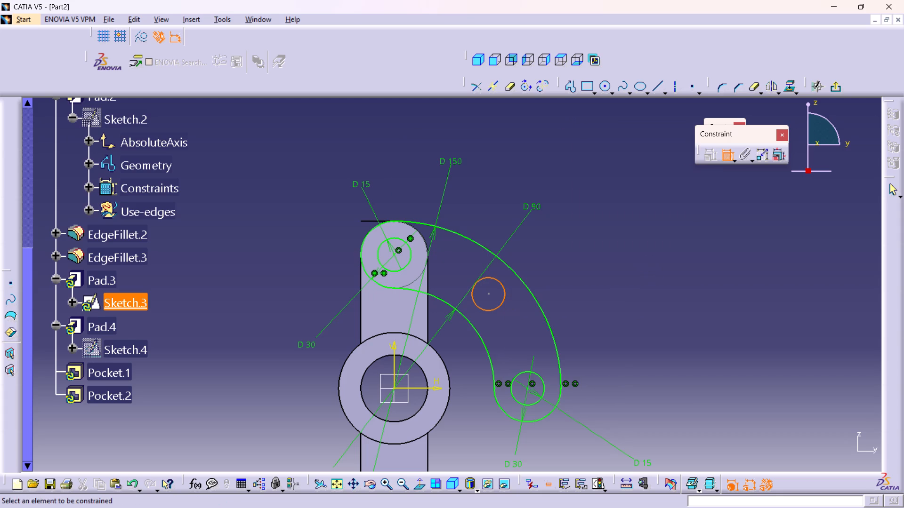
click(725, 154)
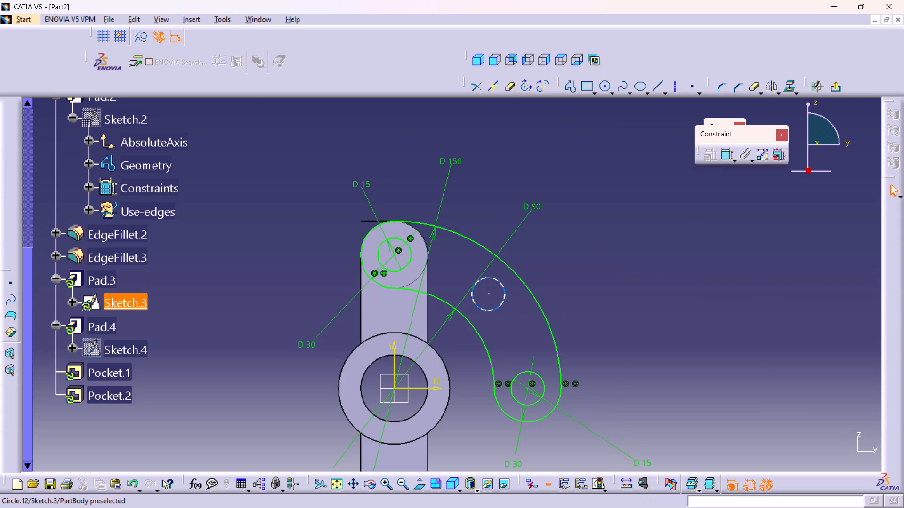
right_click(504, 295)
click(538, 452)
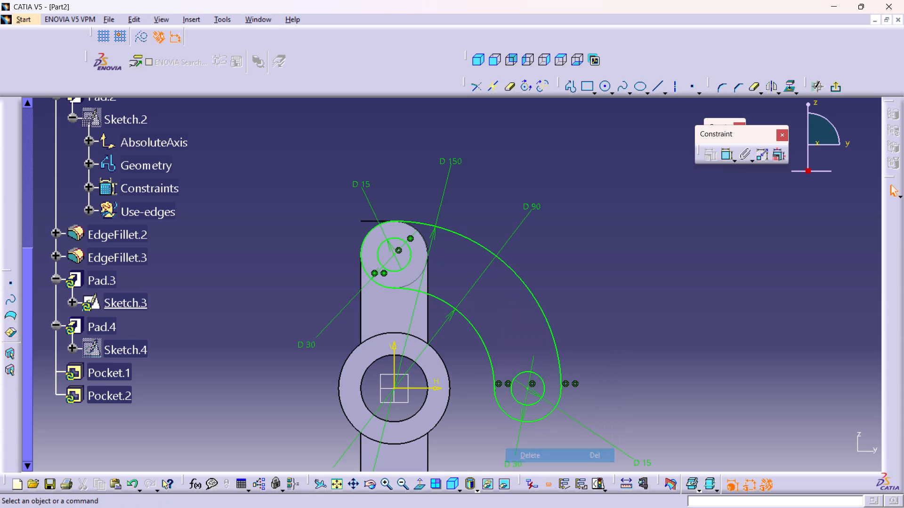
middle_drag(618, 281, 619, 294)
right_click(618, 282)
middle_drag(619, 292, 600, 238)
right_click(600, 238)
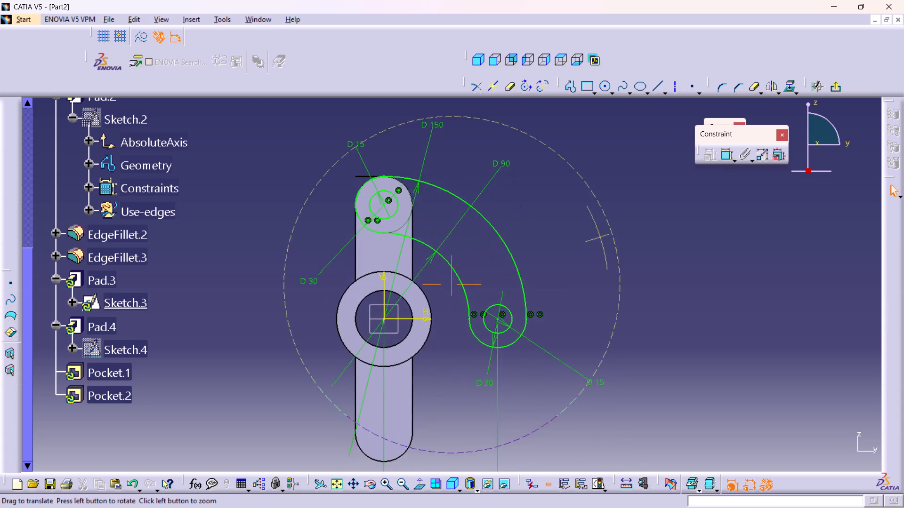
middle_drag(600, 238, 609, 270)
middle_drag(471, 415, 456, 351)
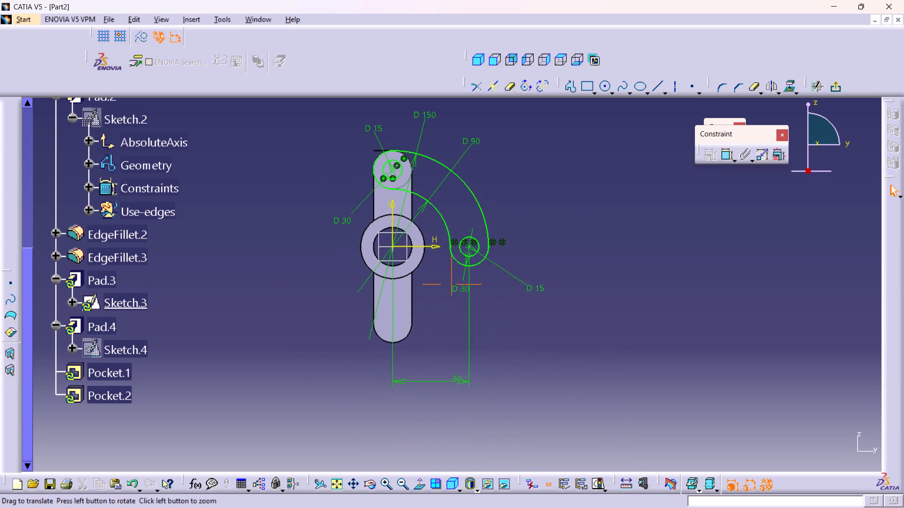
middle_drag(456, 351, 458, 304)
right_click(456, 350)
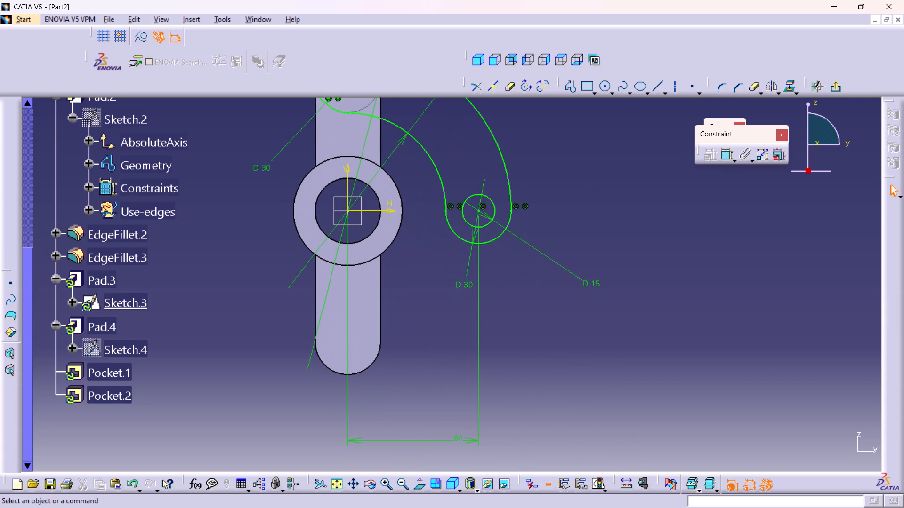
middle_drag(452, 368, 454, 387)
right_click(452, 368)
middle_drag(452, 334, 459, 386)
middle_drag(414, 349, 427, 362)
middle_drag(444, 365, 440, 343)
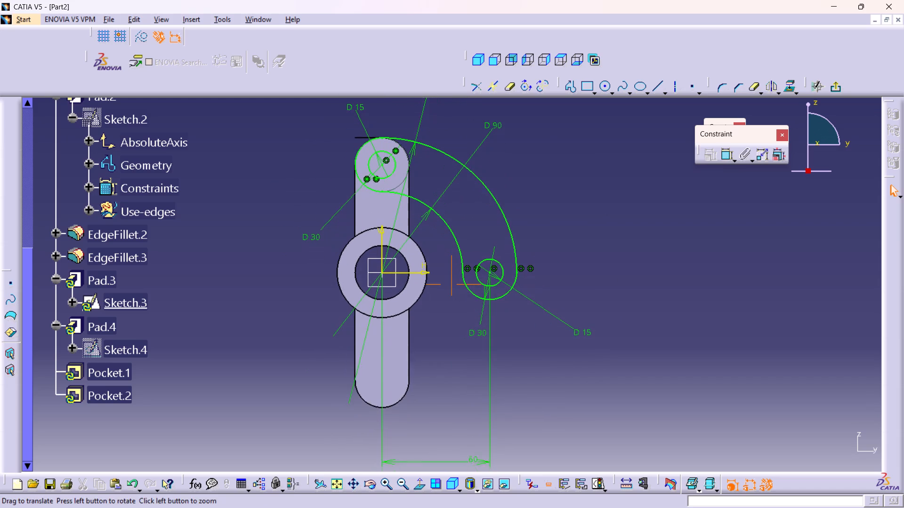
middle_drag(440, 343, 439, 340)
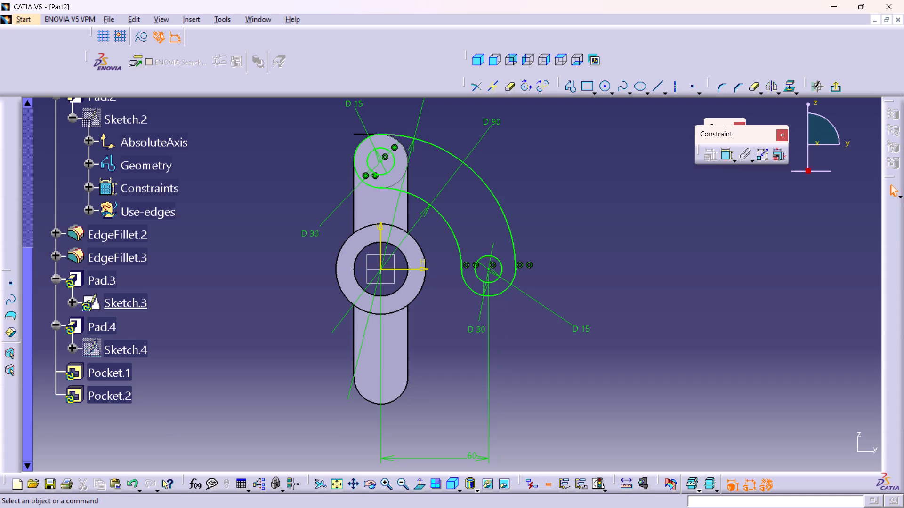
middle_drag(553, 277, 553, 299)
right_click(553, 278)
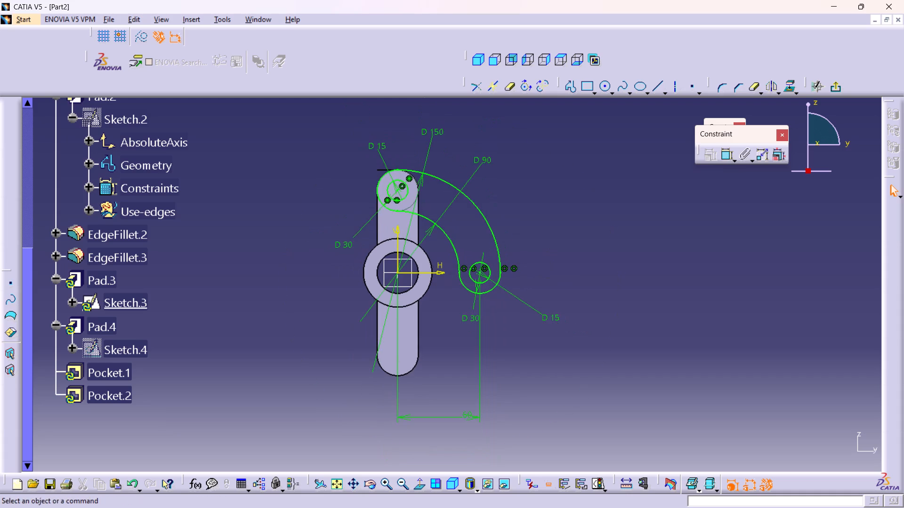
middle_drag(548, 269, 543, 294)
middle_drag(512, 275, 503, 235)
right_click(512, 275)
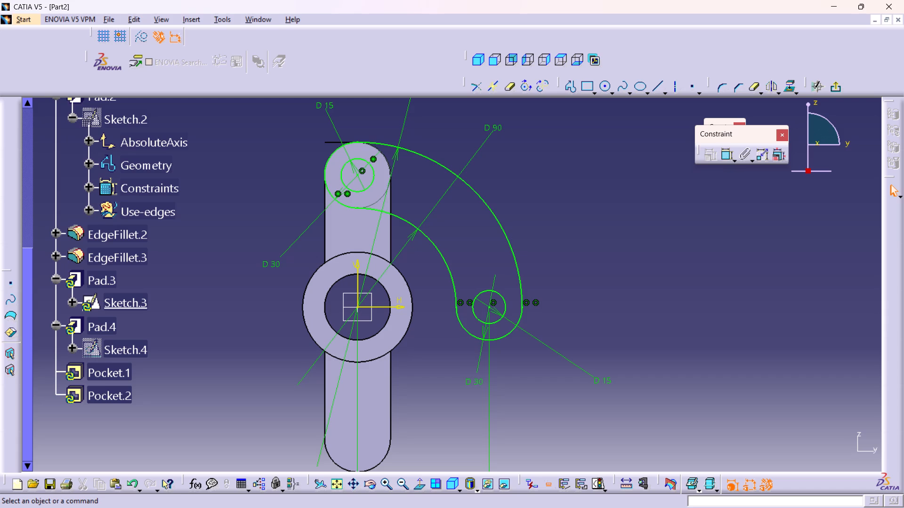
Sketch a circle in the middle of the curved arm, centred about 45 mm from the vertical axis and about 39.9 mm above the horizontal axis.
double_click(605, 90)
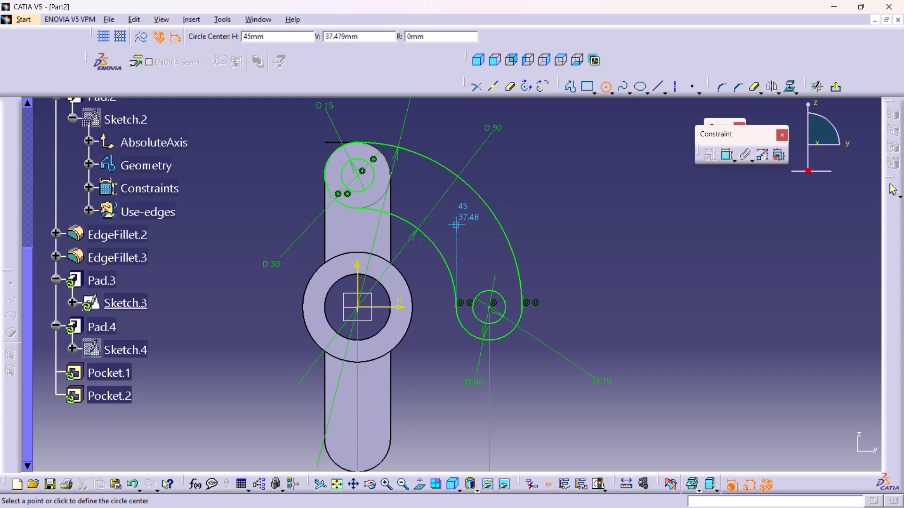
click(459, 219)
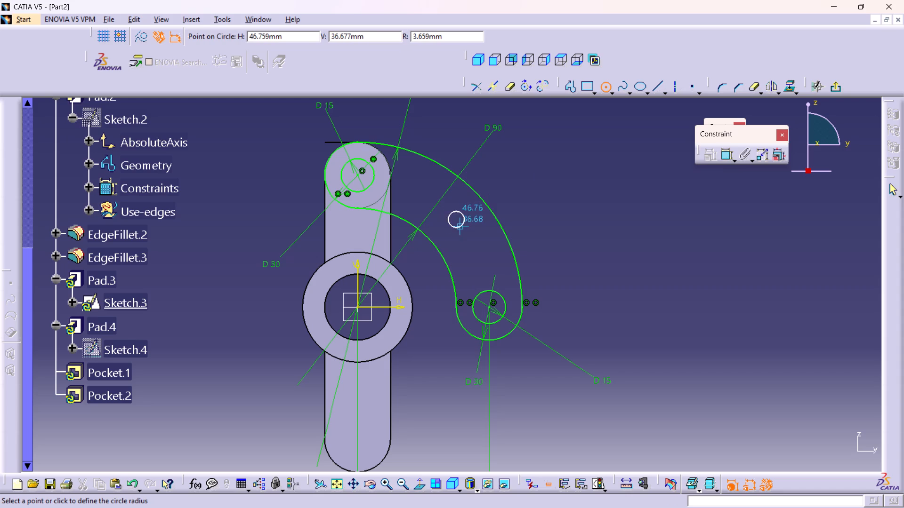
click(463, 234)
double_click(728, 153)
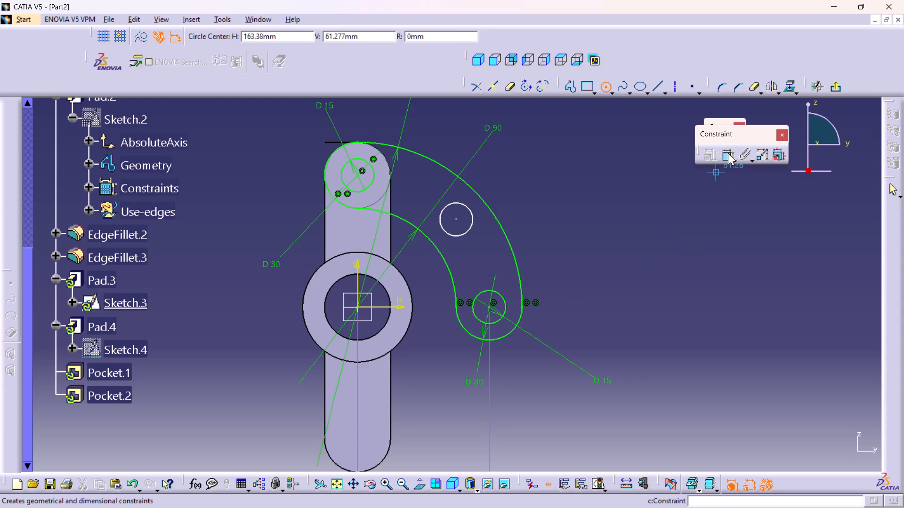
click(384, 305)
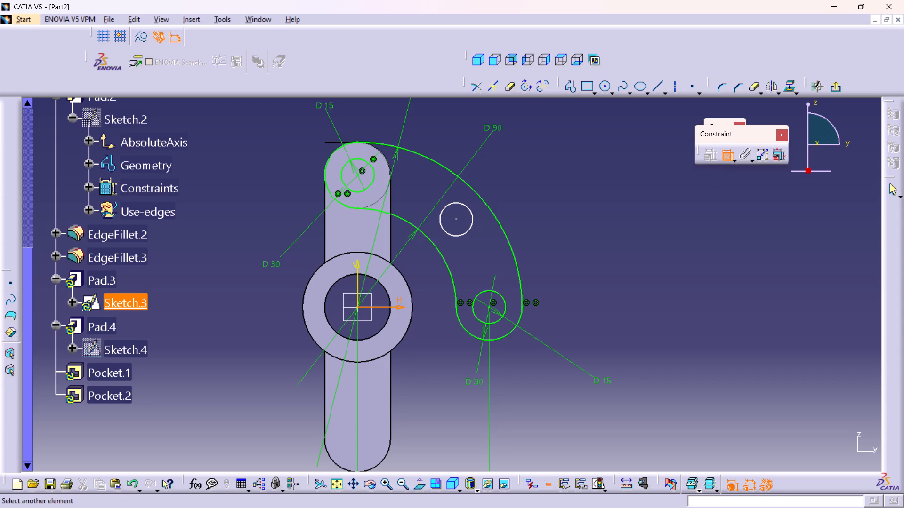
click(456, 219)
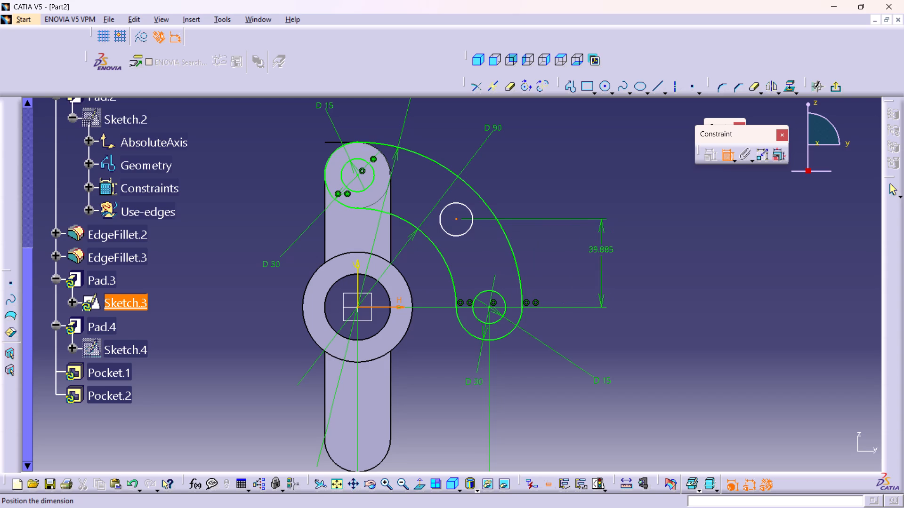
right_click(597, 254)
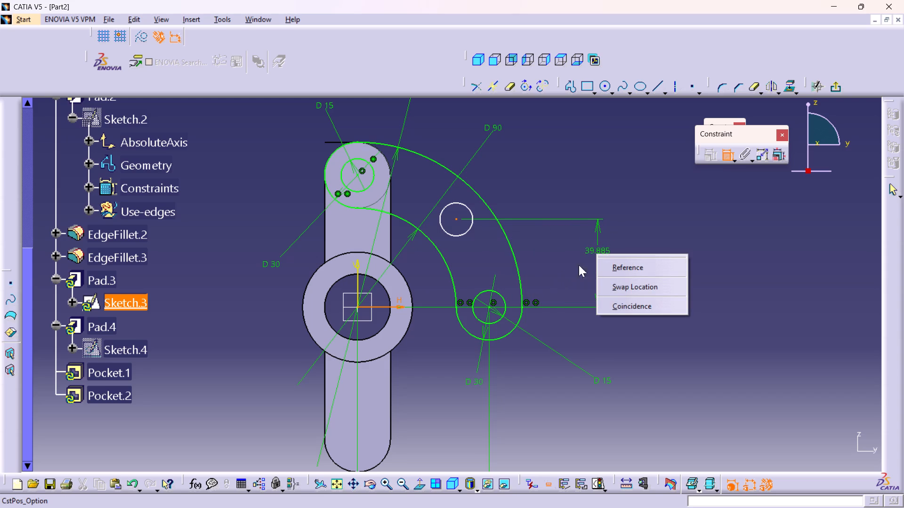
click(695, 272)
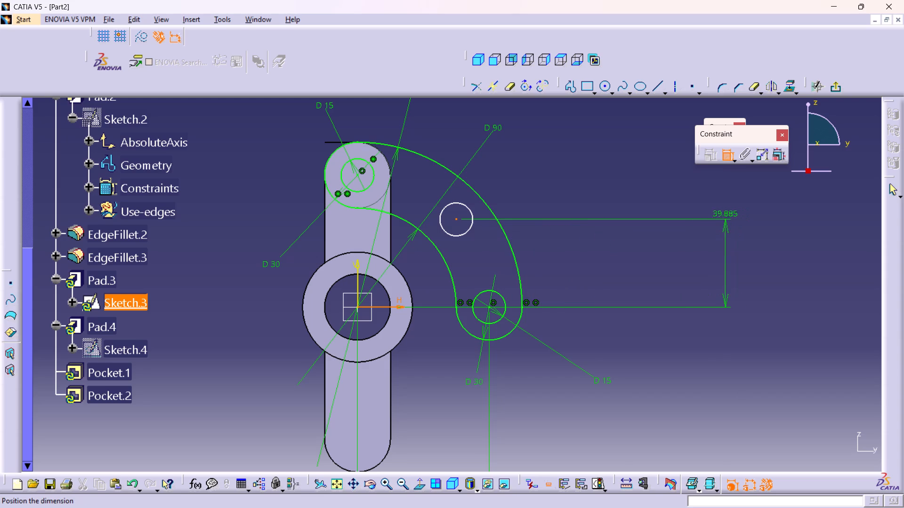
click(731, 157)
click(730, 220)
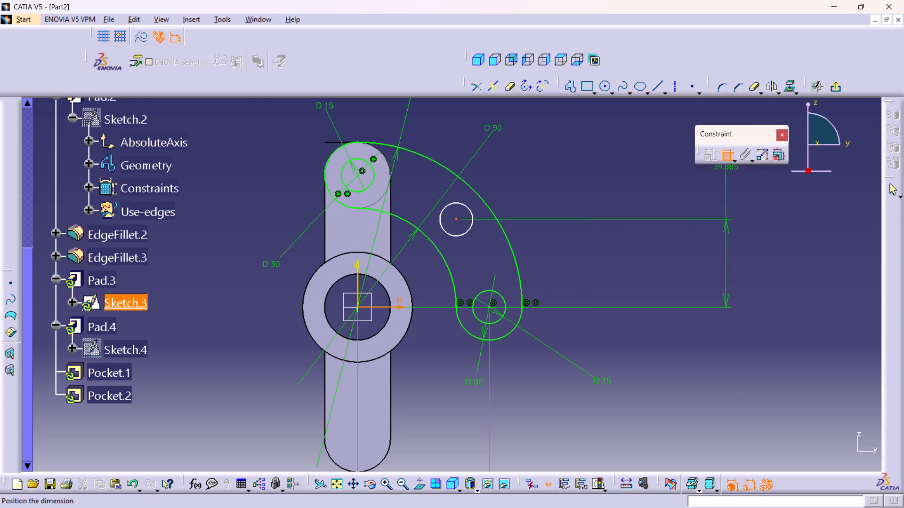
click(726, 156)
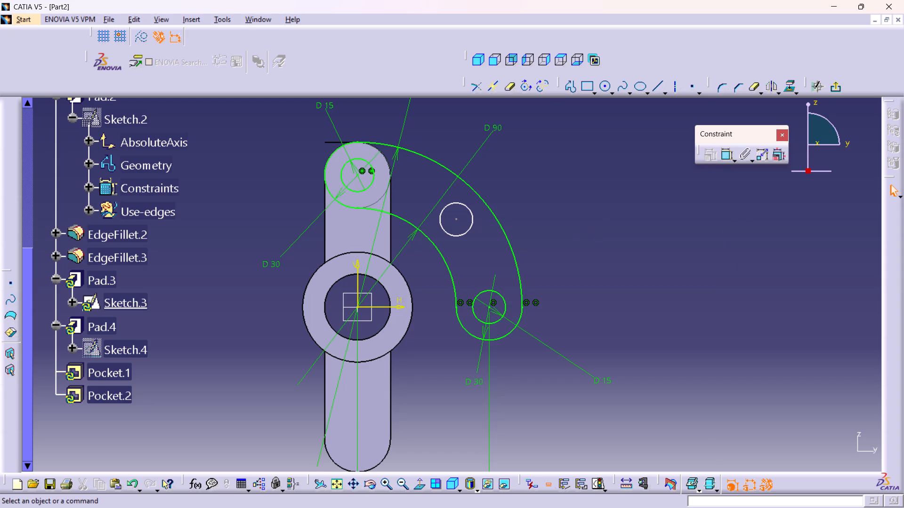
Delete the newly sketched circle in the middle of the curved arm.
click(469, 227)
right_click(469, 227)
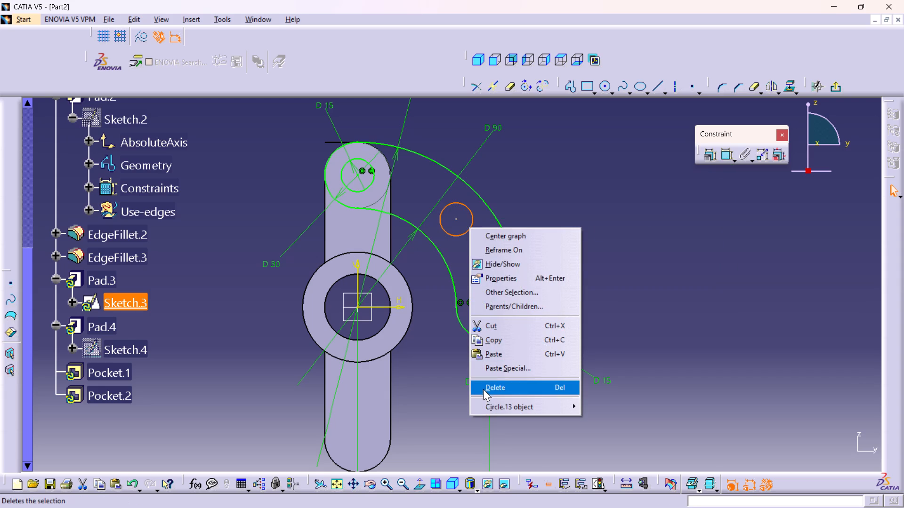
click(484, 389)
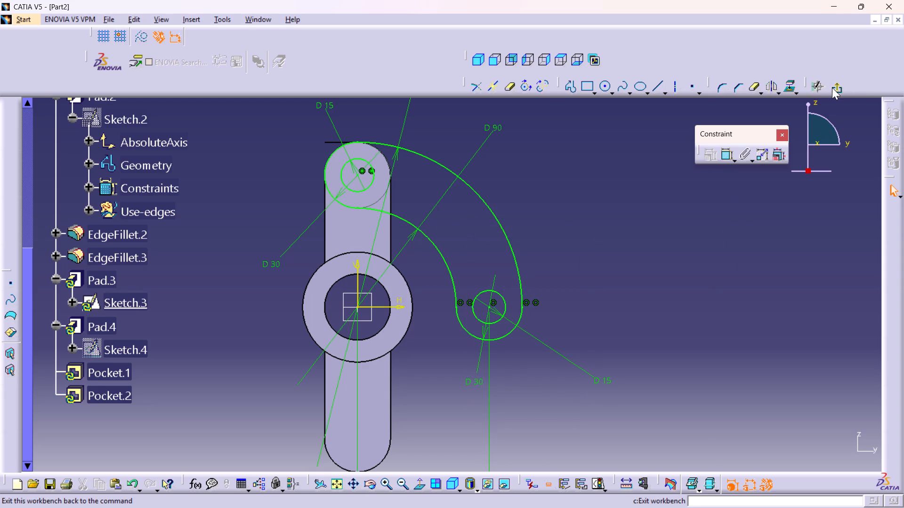
Exit the curved arm's sketch and return to the 3D part.
click(832, 87)
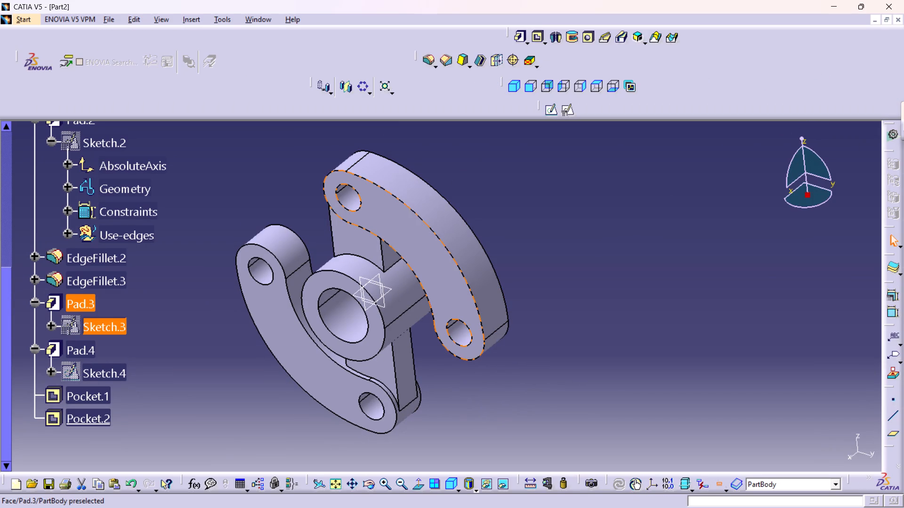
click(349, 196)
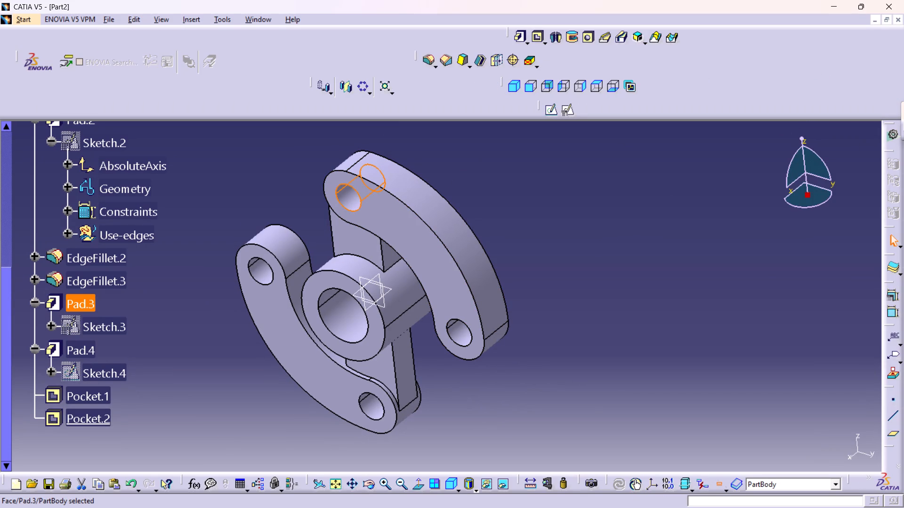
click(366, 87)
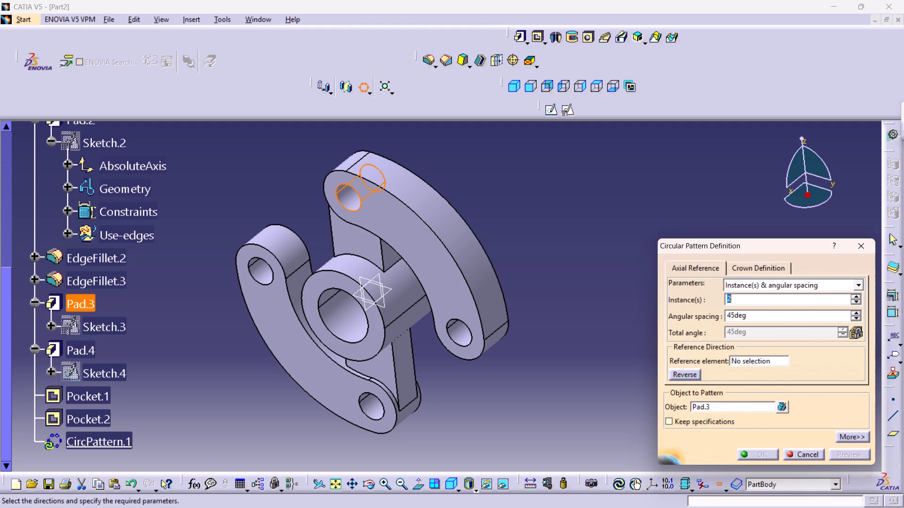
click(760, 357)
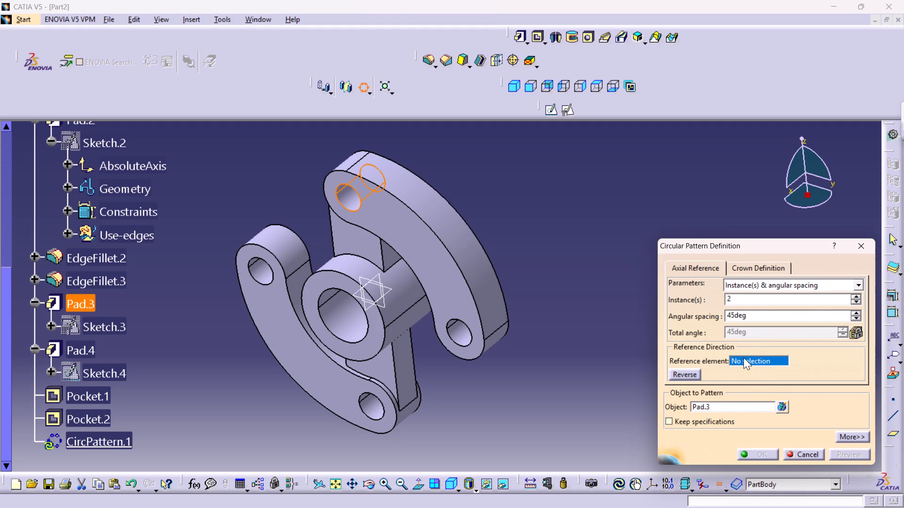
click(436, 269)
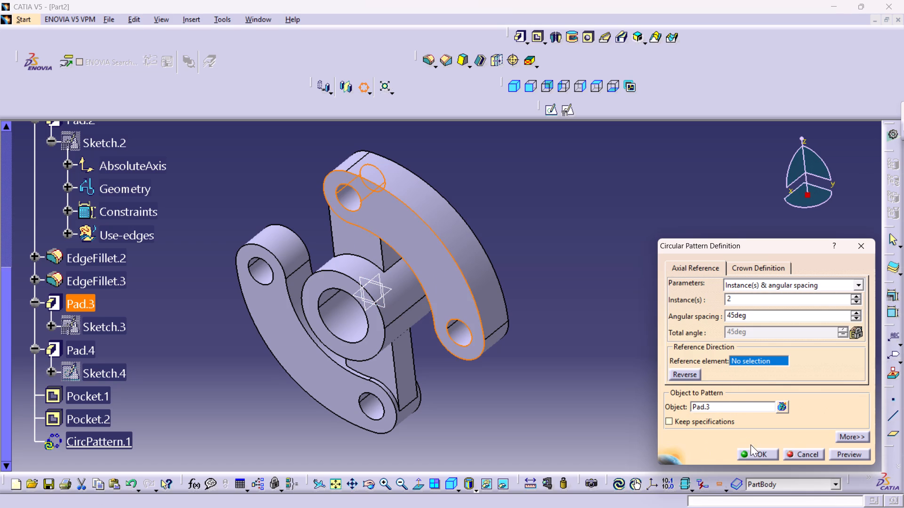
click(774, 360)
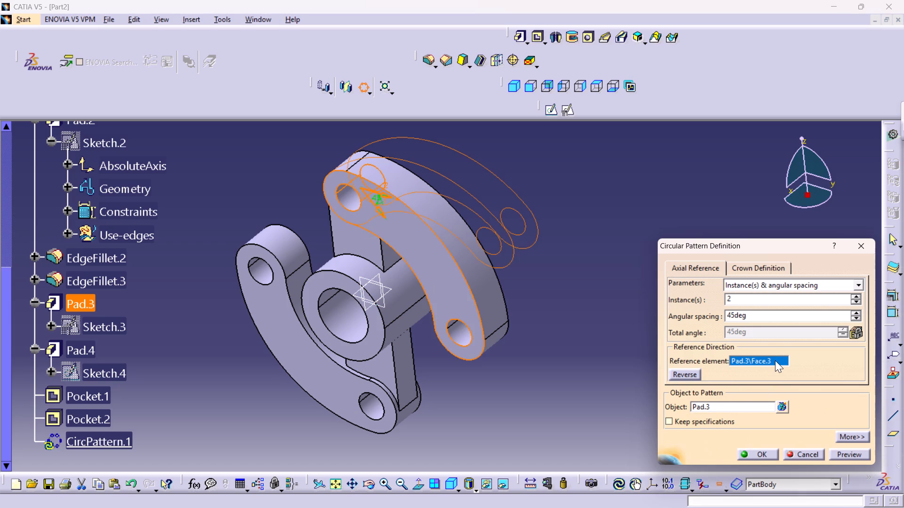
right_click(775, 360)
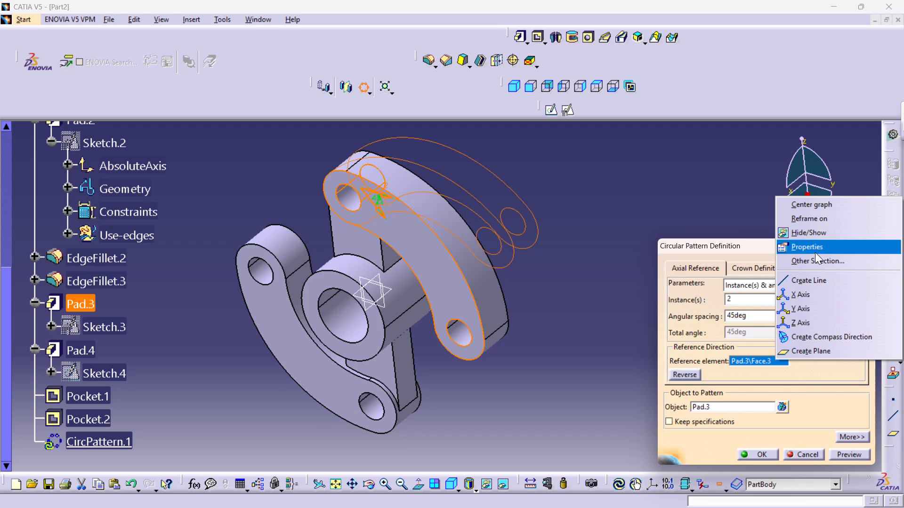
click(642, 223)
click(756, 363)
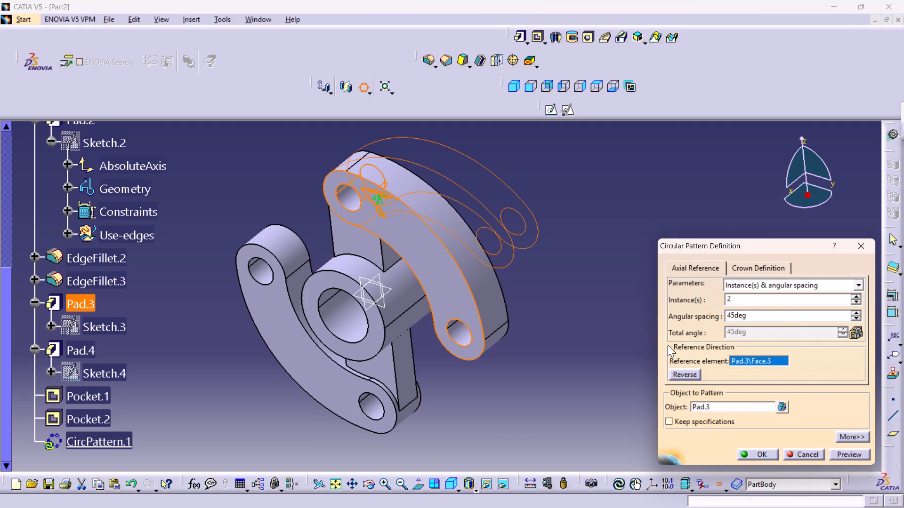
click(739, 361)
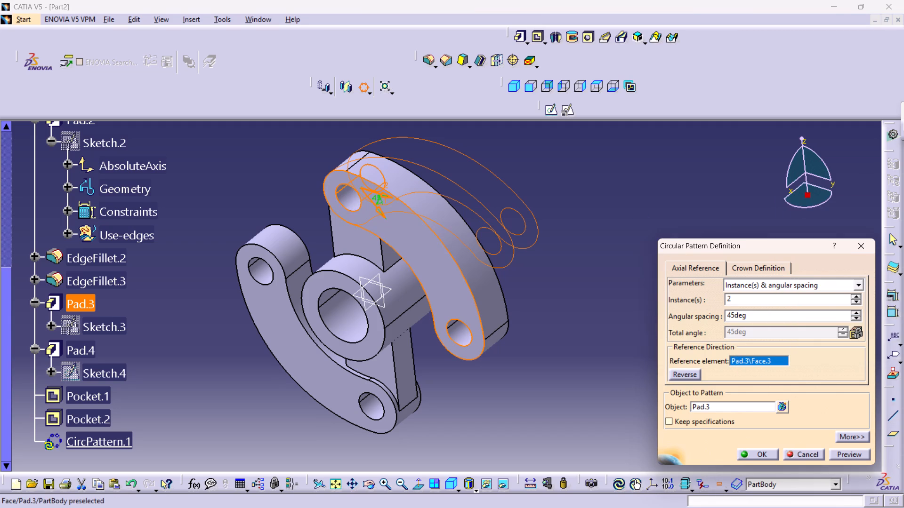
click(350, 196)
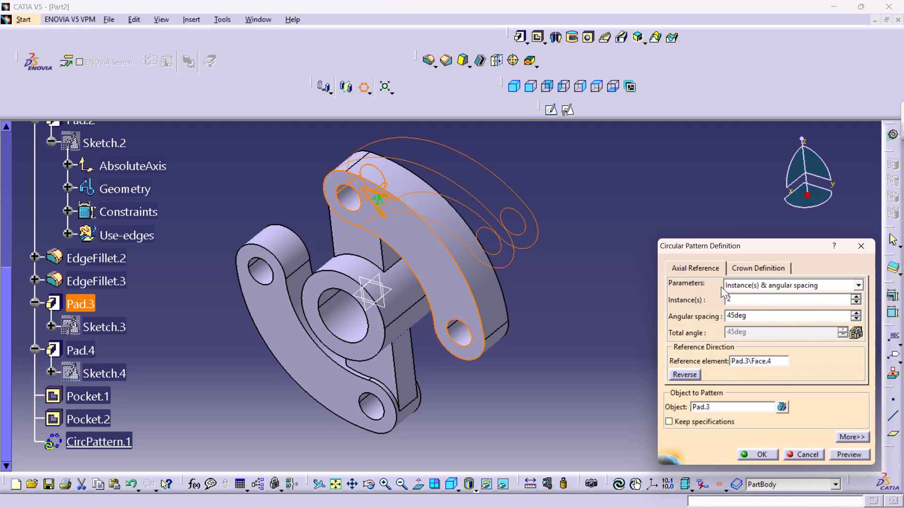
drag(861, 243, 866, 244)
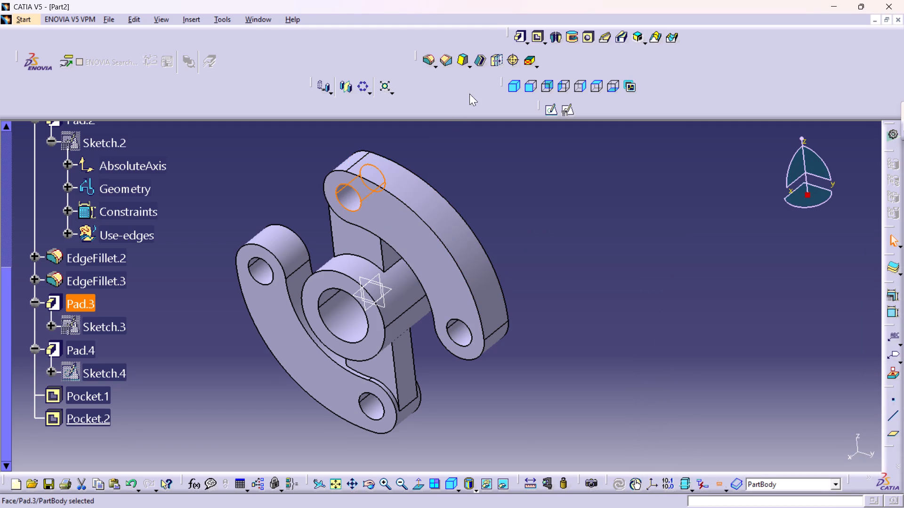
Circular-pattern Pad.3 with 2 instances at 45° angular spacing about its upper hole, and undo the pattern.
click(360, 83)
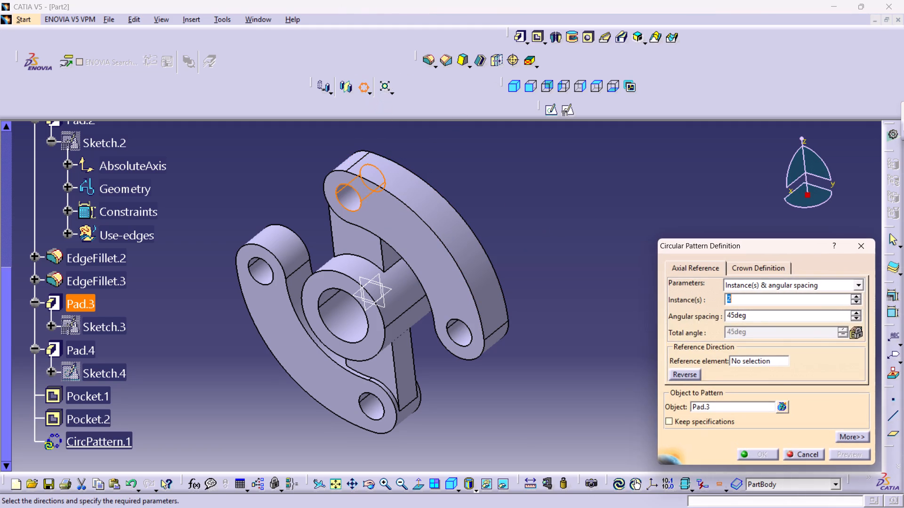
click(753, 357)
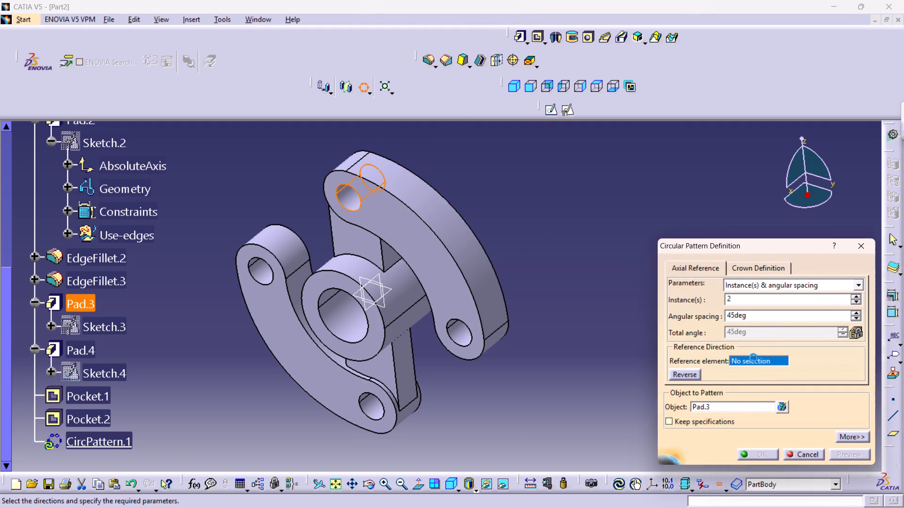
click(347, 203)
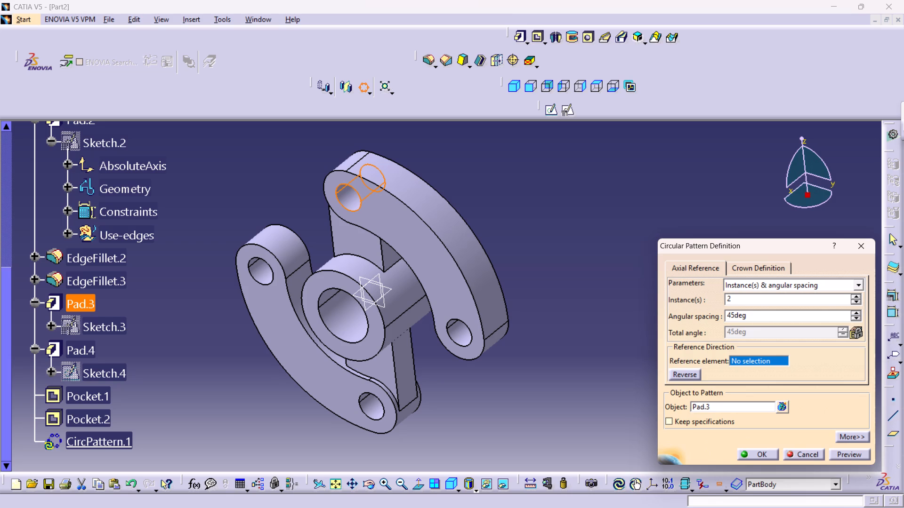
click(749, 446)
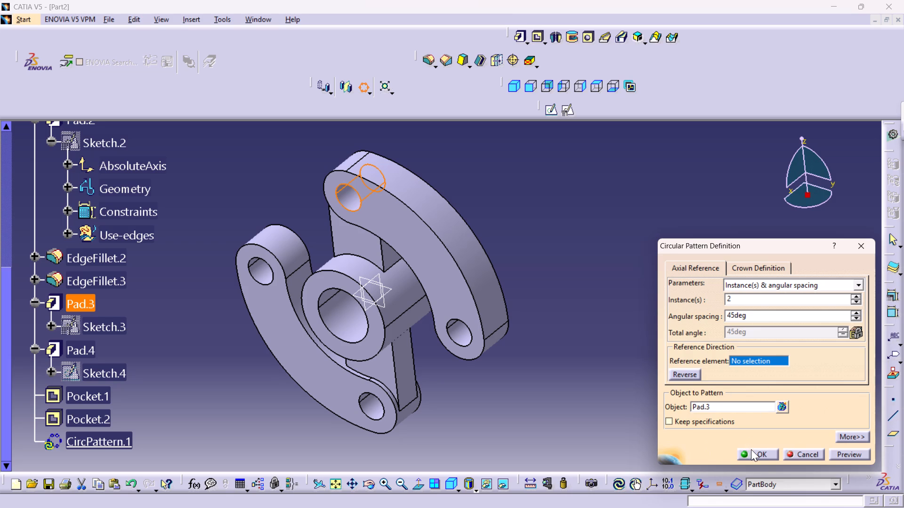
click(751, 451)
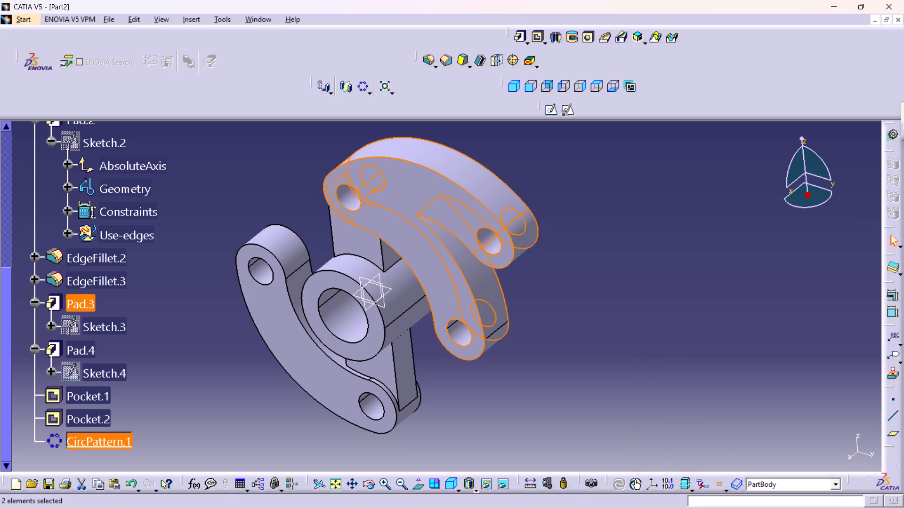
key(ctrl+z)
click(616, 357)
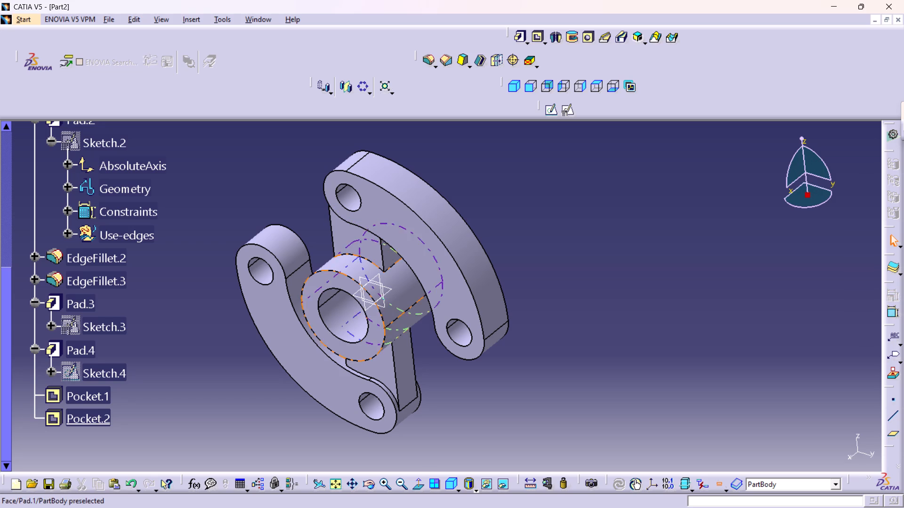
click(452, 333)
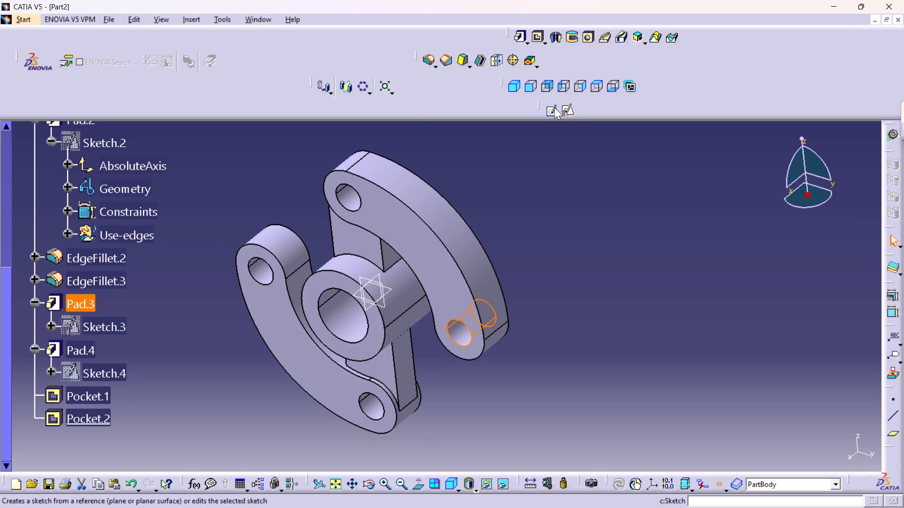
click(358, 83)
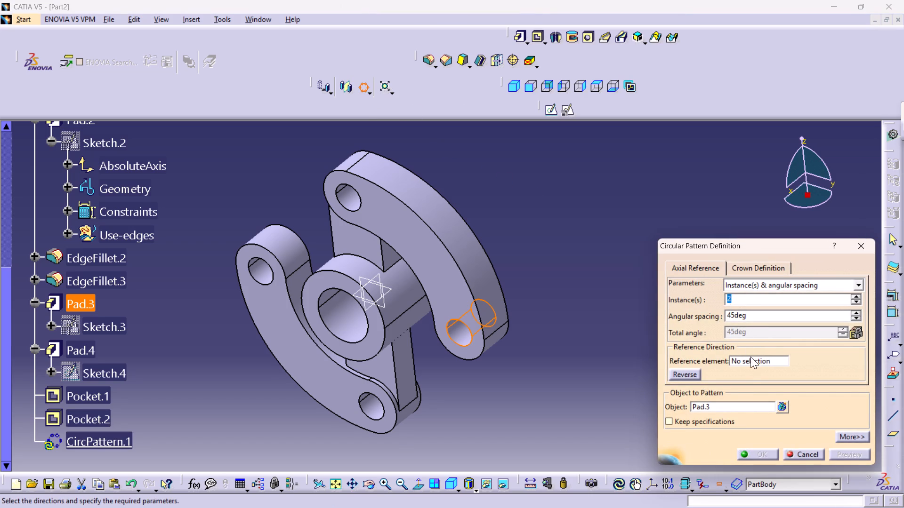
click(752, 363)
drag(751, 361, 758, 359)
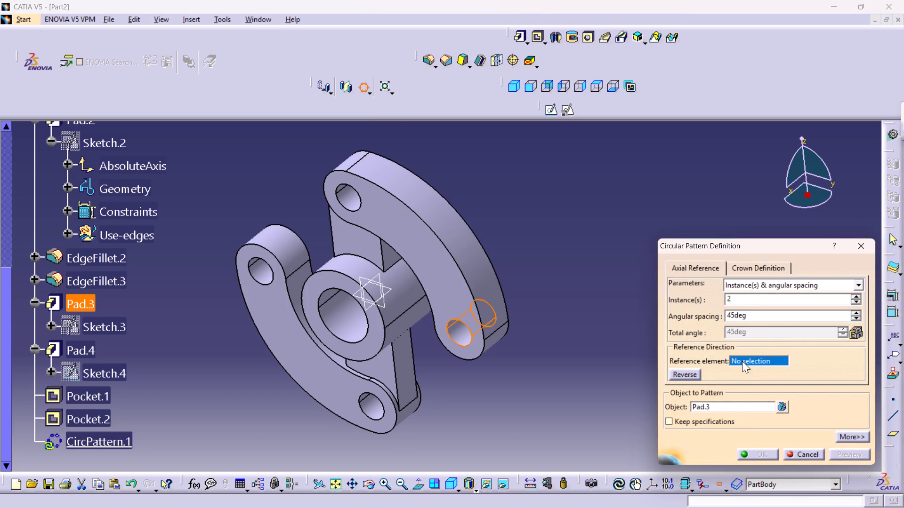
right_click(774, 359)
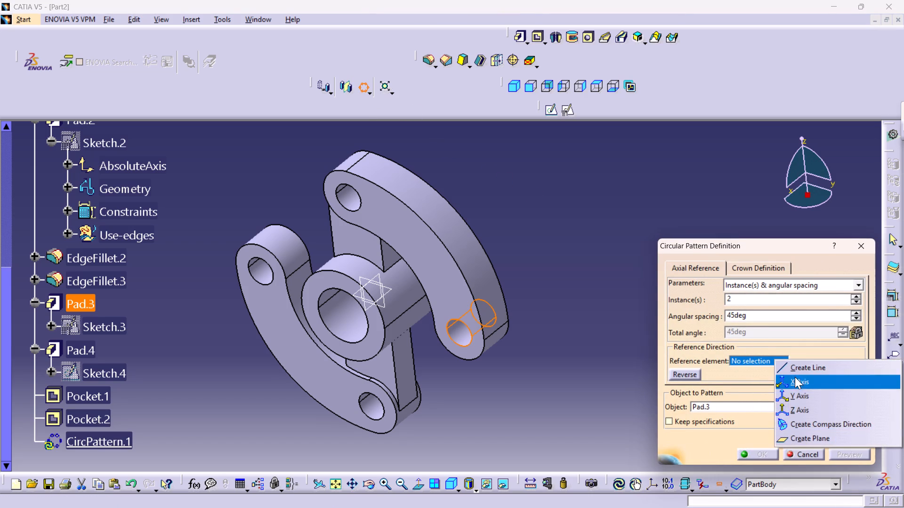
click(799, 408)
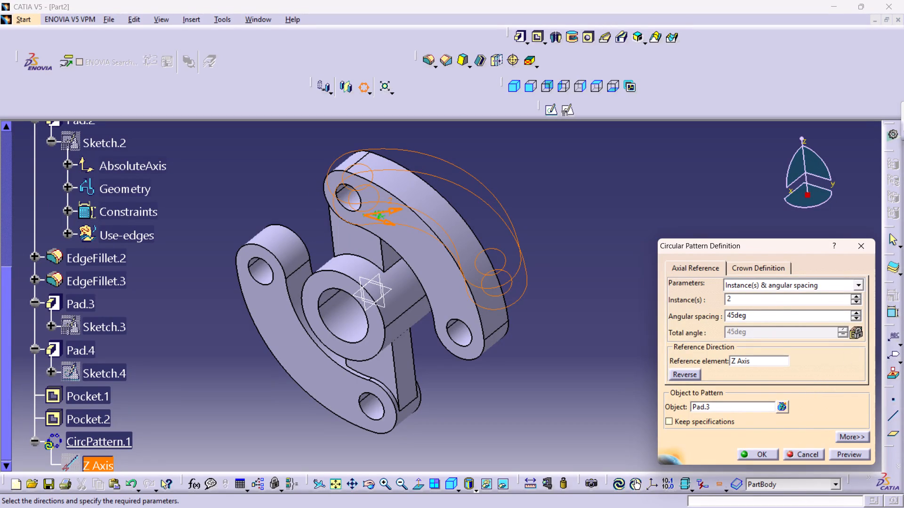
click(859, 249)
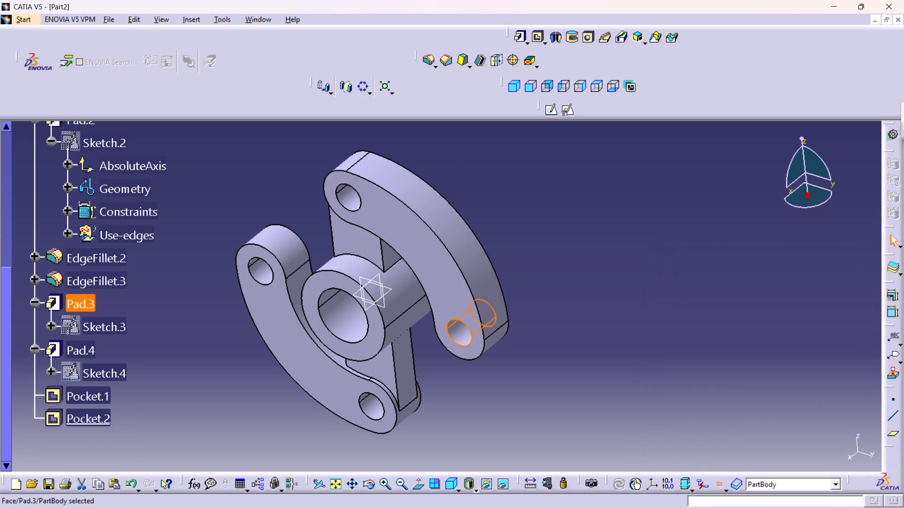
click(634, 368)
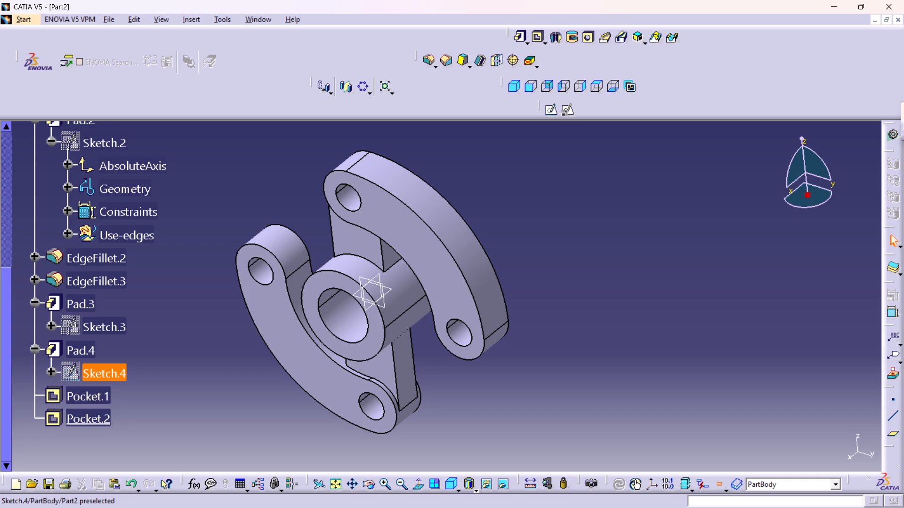
In the curved arm's Sketch.3, sketch a circle about 16.4 mm in diameter mid-arm, centred about 48 mm from the vertical axis.
double_click(101, 322)
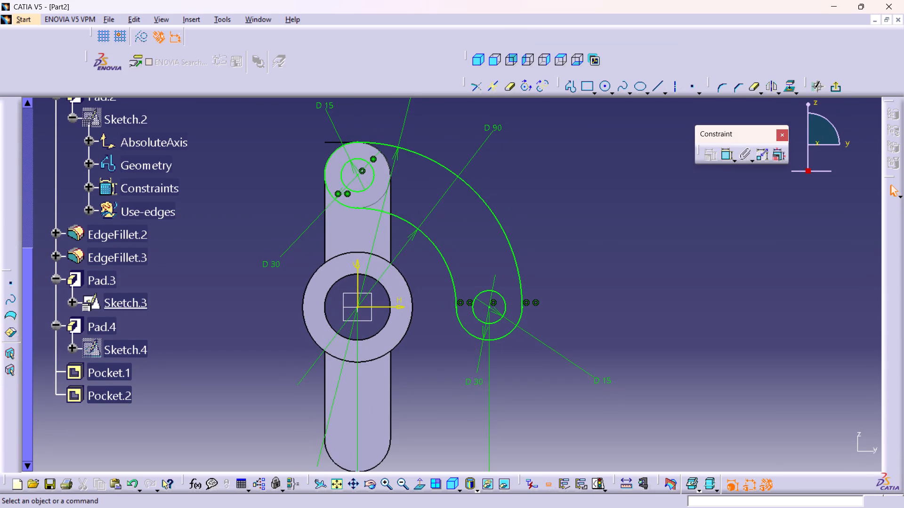
middle_drag(541, 206, 543, 227)
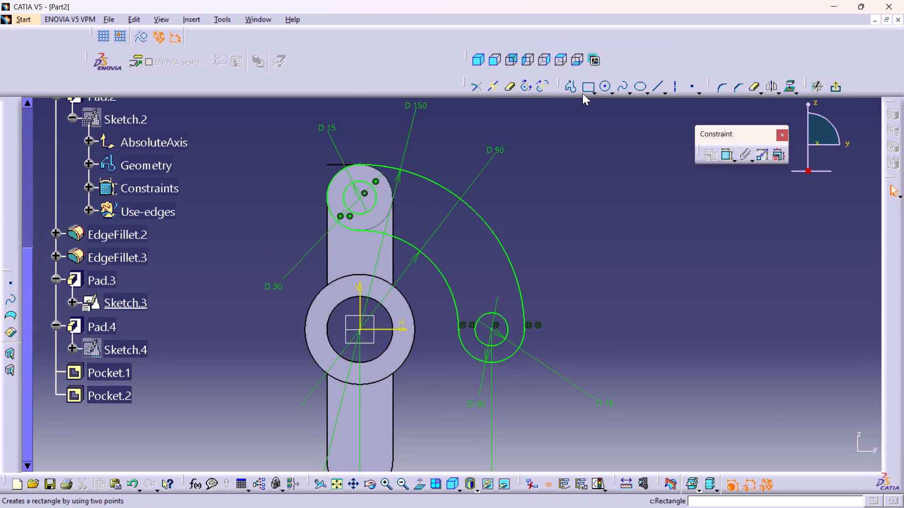
double_click(604, 88)
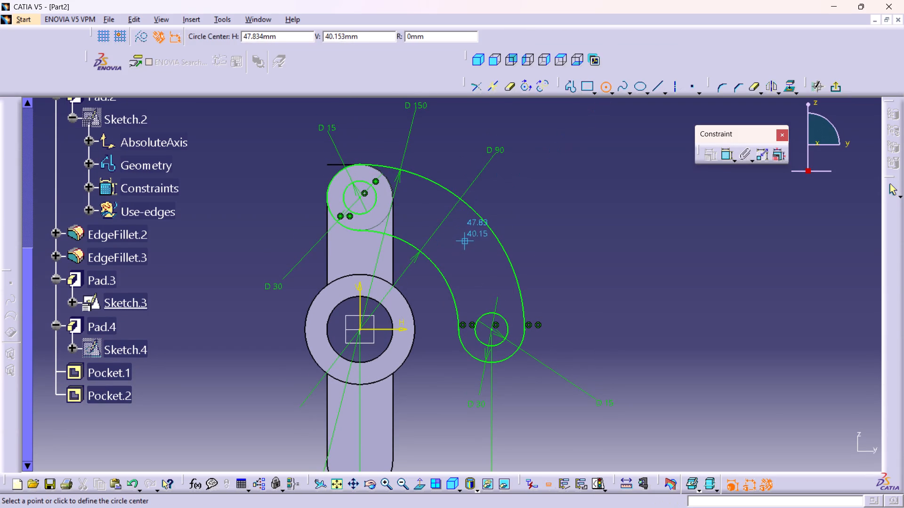
click(466, 245)
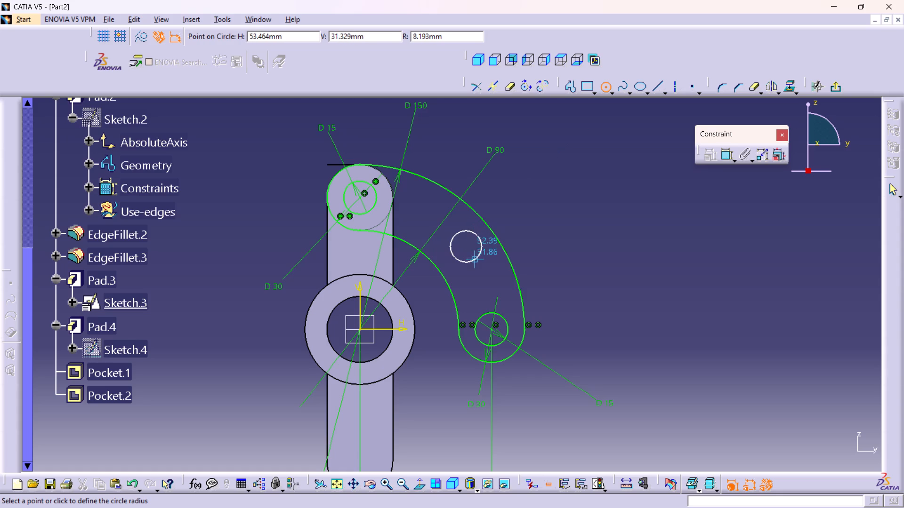
click(478, 262)
Dimension the new mid-arm circle's diameter and set it to 15 mm.
double_click(723, 151)
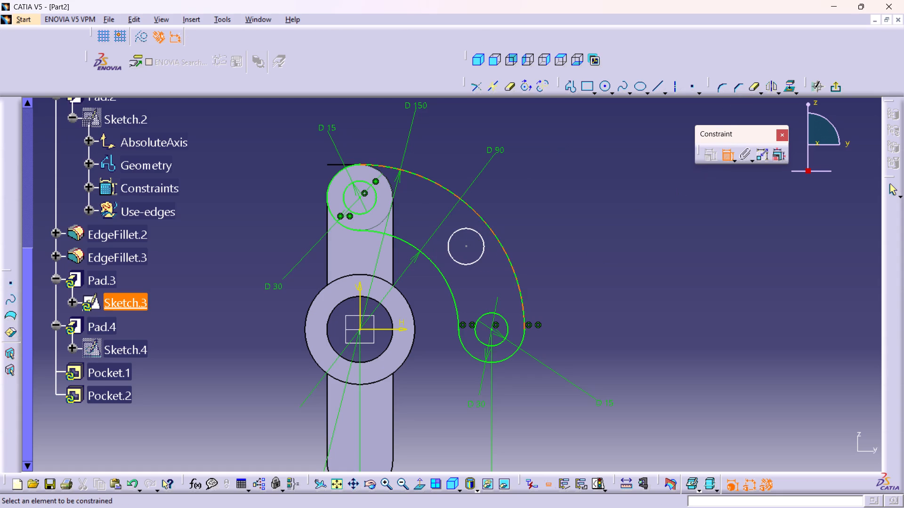
click(483, 238)
click(560, 196)
double_click(565, 191)
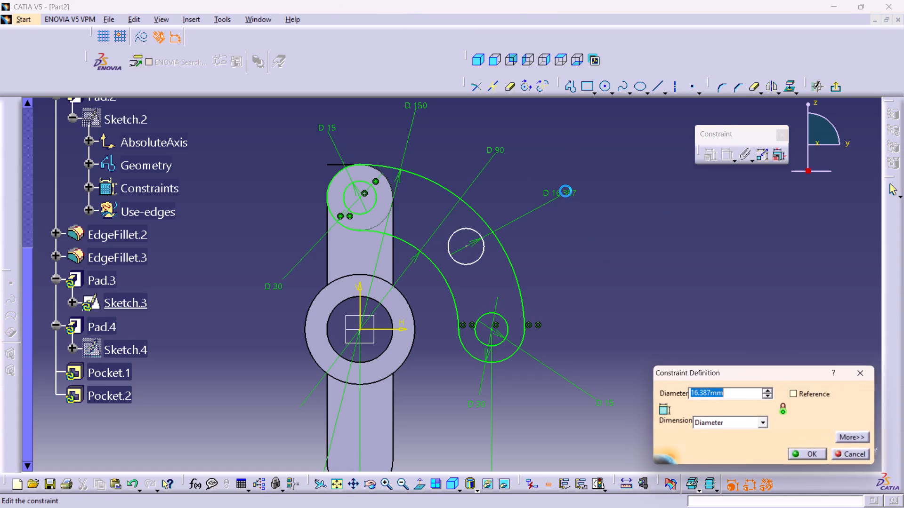
text(15)
key(Return)
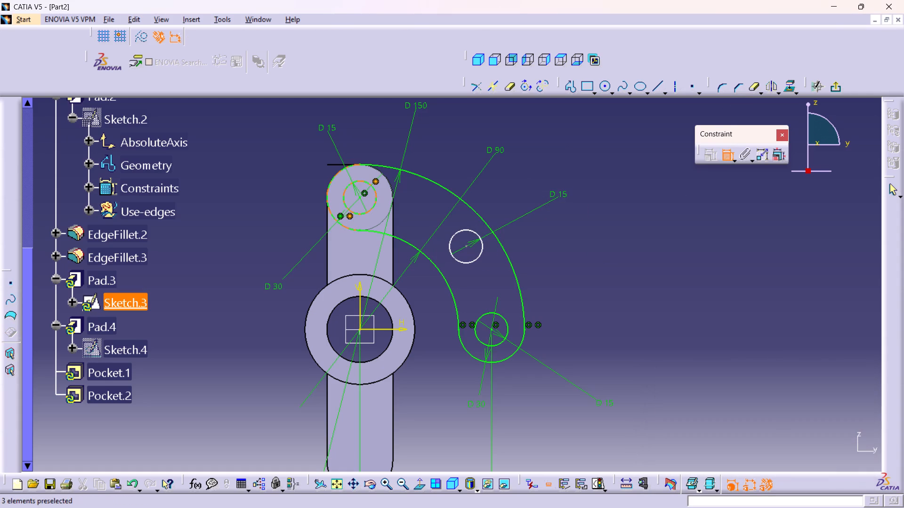
Sketch a vertical line about 101.7 mm long from the origin upwards through the arm's upper hole.
middle_drag(439, 124, 446, 155)
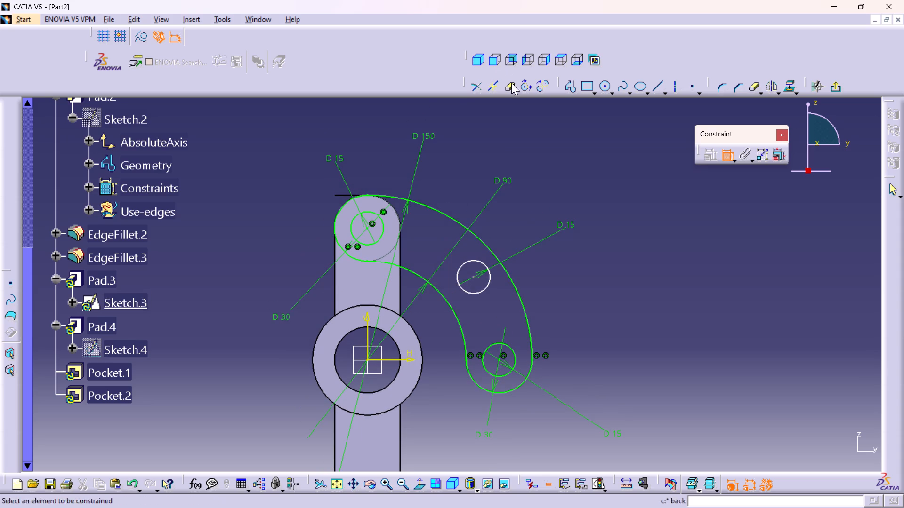
click(570, 91)
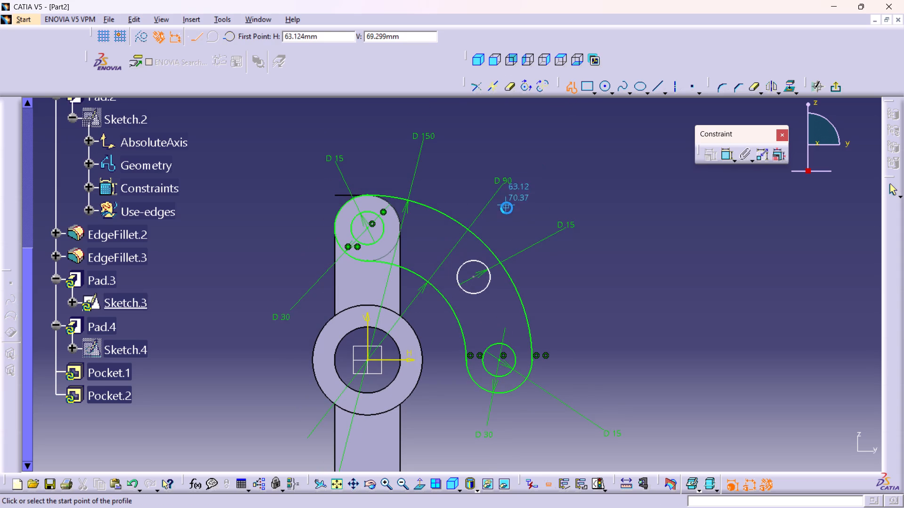
click(657, 86)
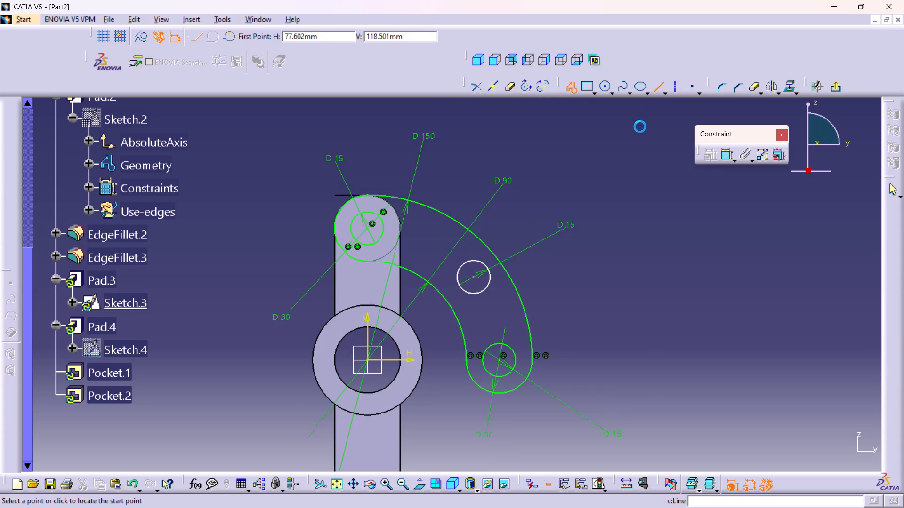
click(367, 357)
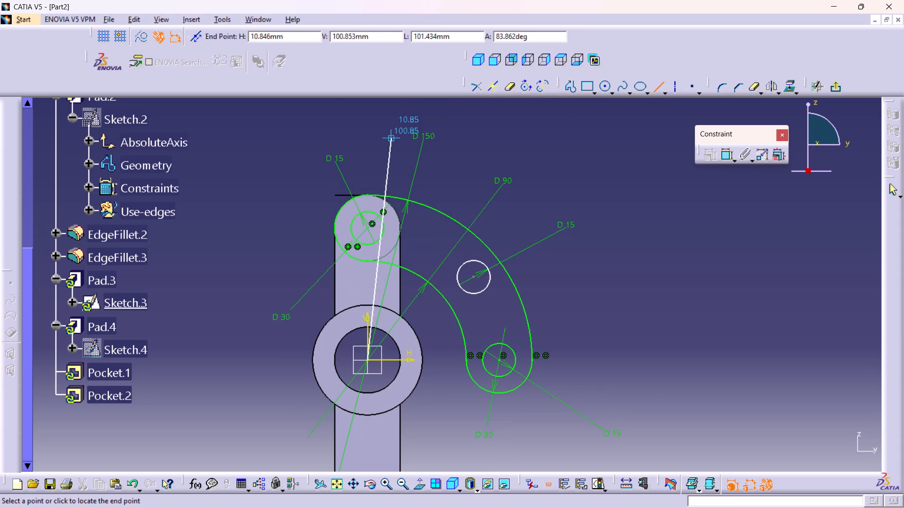
click(368, 136)
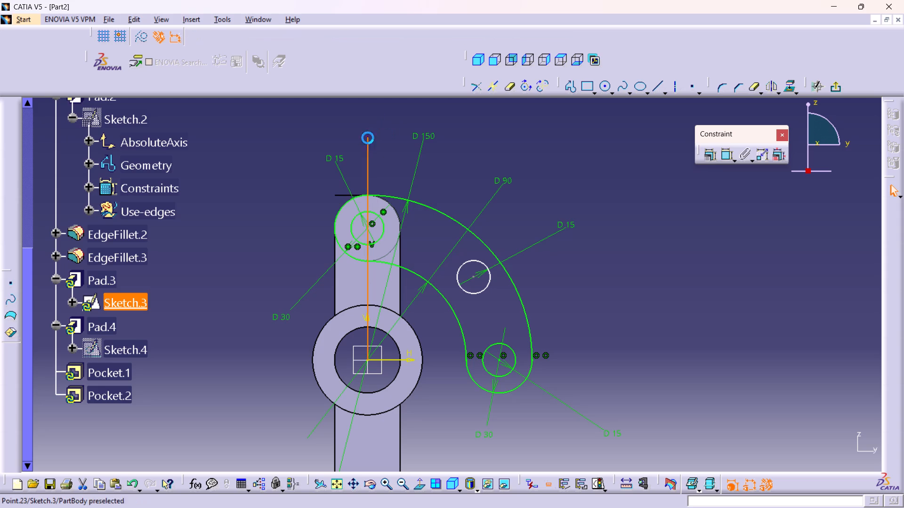
click(593, 167)
Convert the new vertical line into a construction element.
double_click(726, 154)
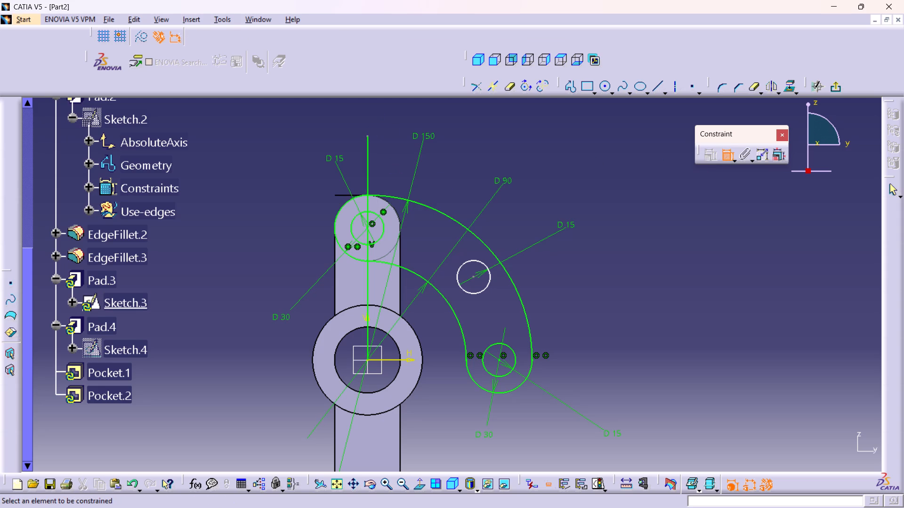
click(728, 155)
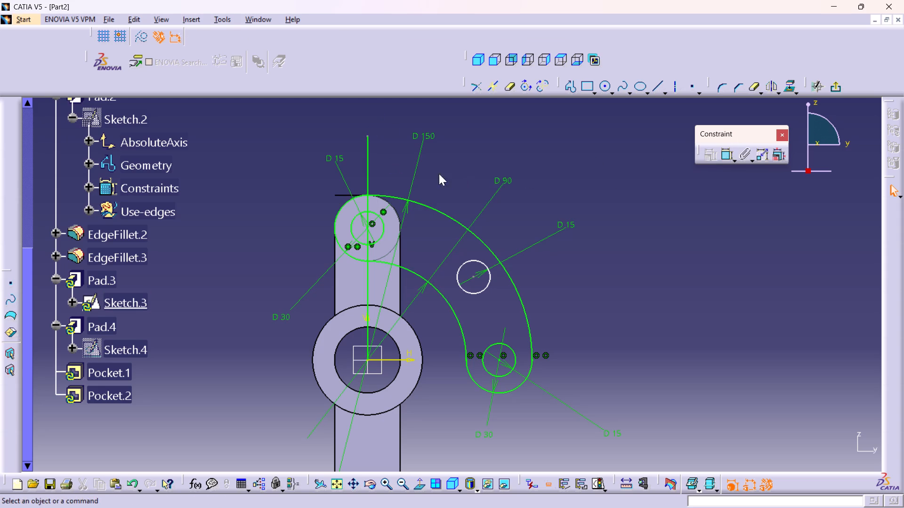
click(370, 161)
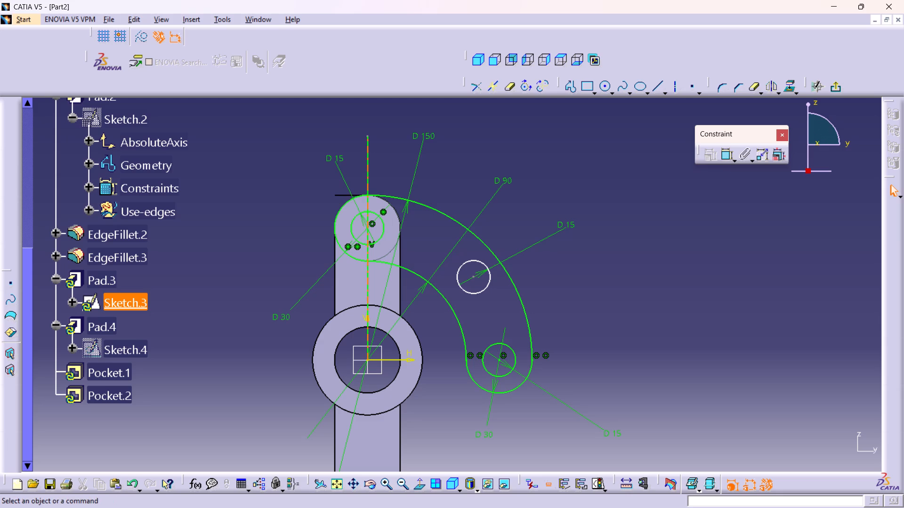
click(369, 155)
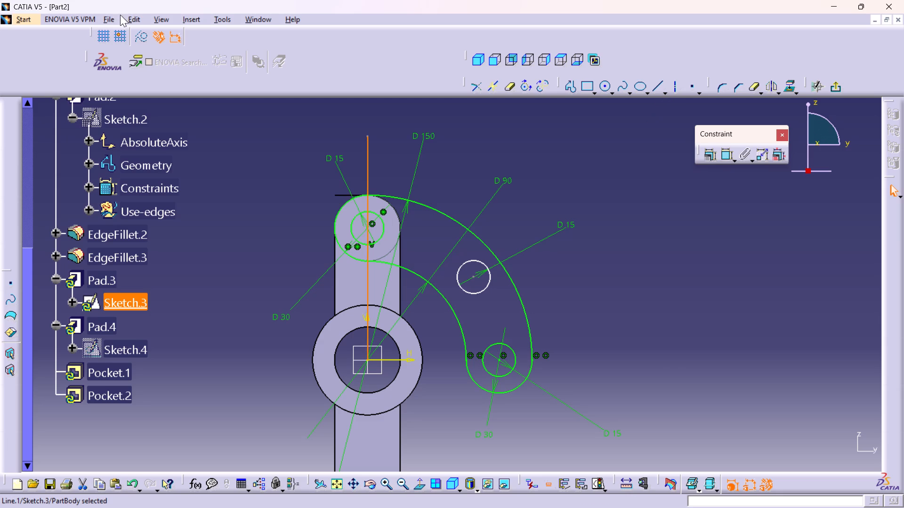
click(147, 39)
click(487, 123)
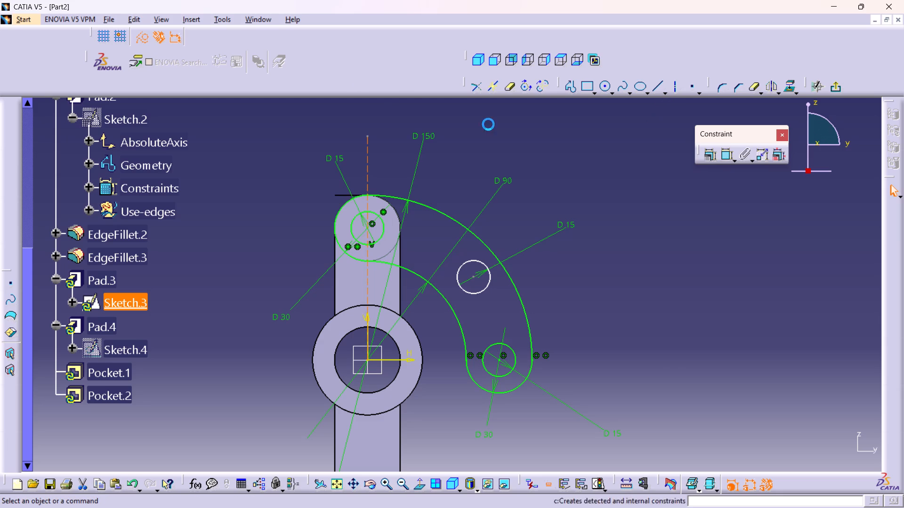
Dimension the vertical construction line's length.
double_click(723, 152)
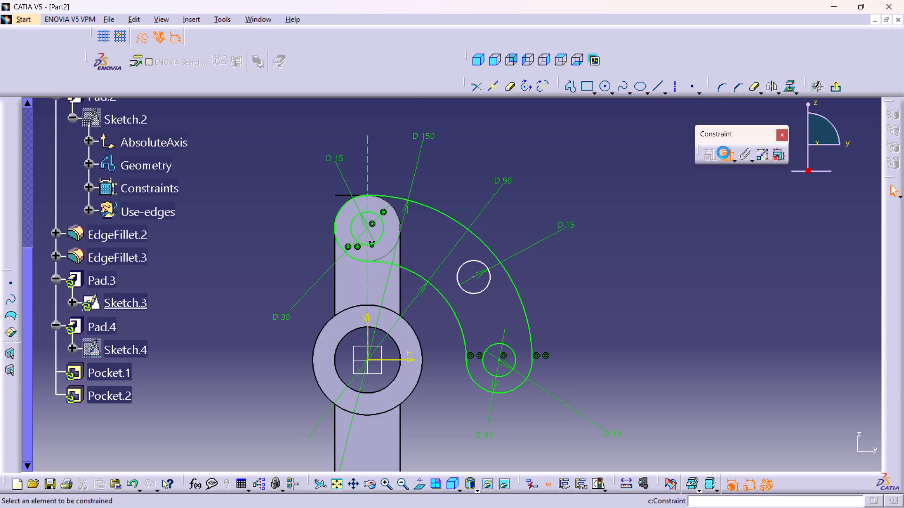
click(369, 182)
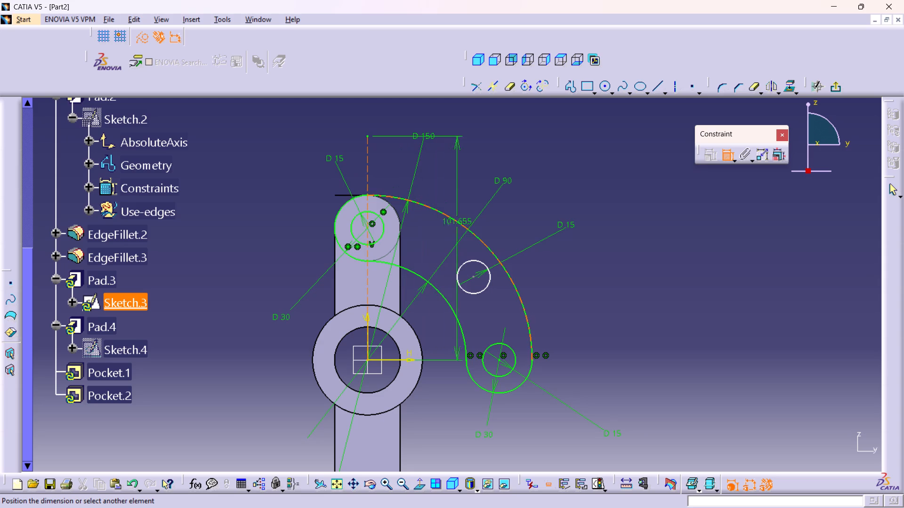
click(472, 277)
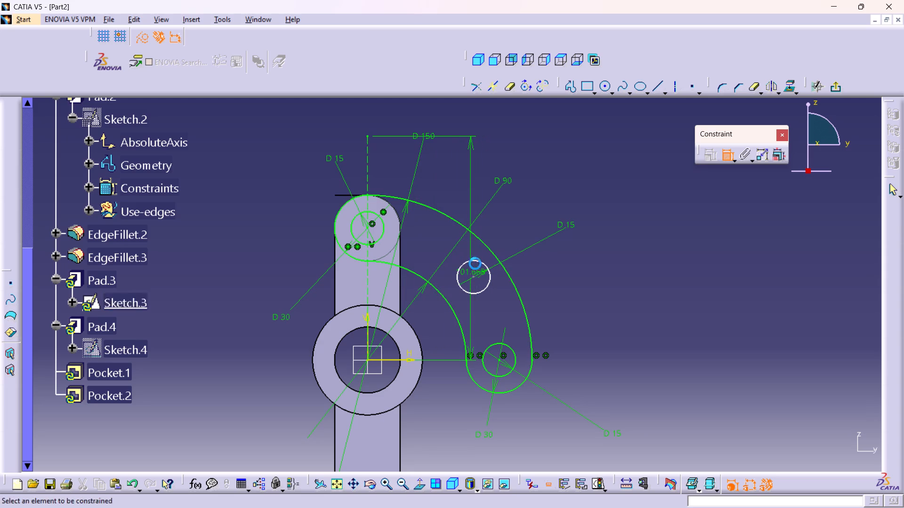
Delete the mid-arm circle's diameter dimension and the vertical construction line's length dimension.
right_click(476, 270)
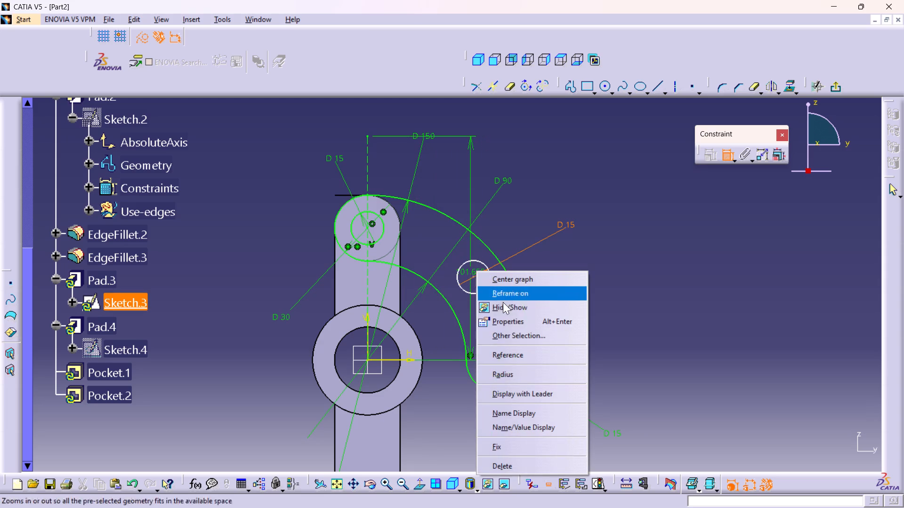
click(518, 464)
right_click(480, 273)
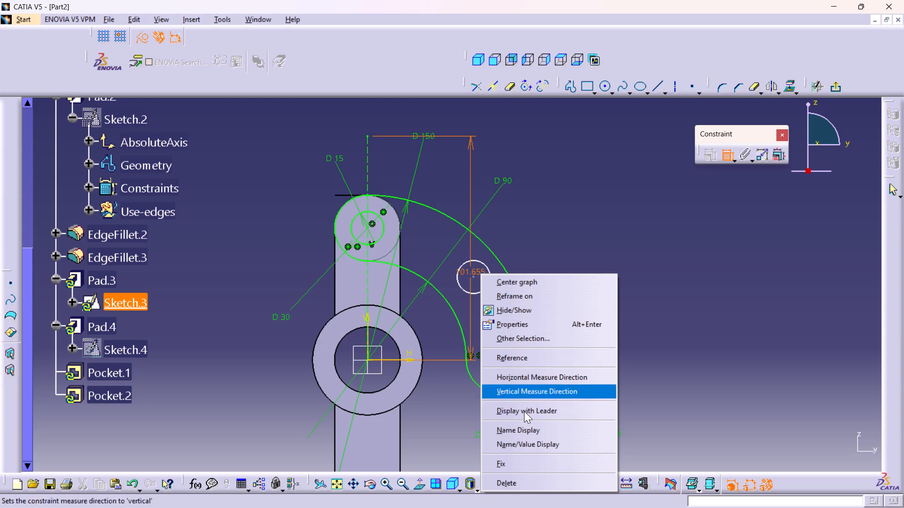
click(504, 484)
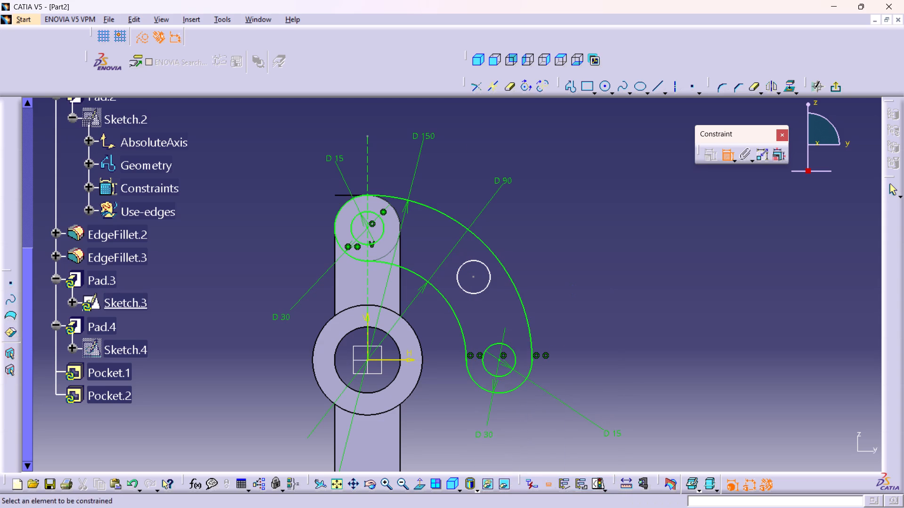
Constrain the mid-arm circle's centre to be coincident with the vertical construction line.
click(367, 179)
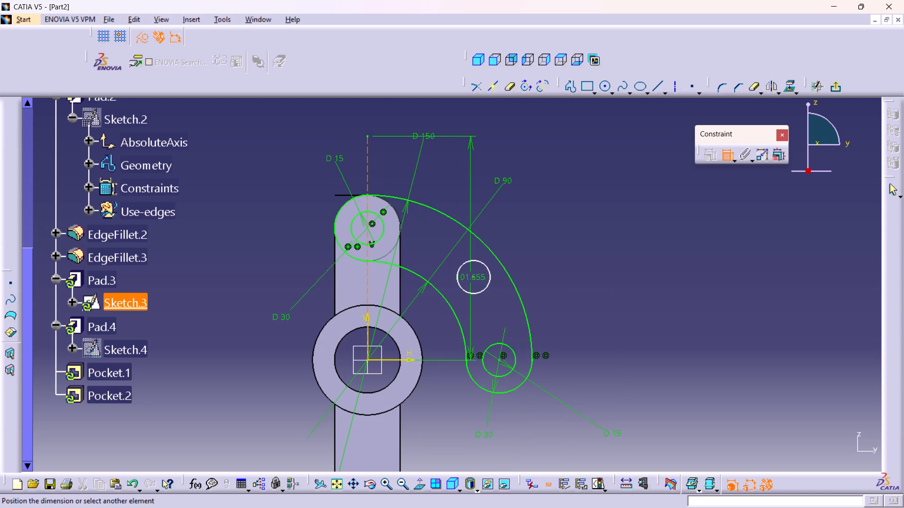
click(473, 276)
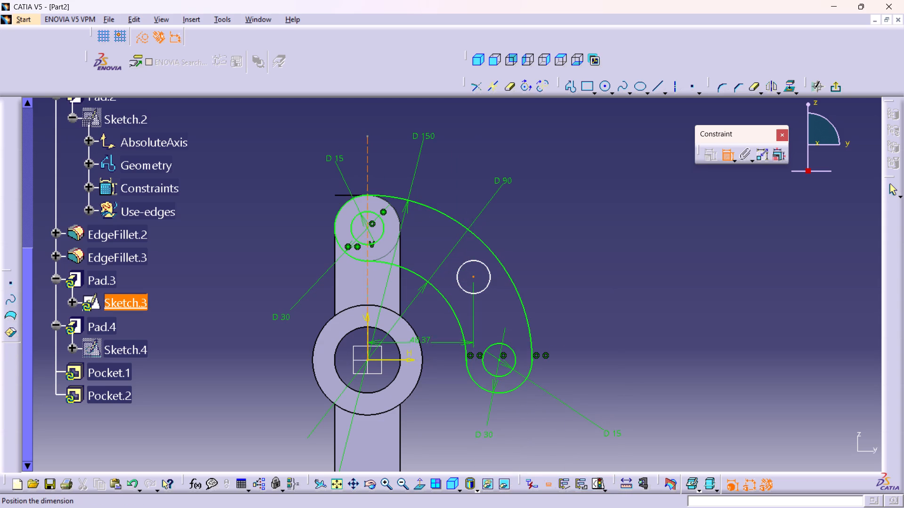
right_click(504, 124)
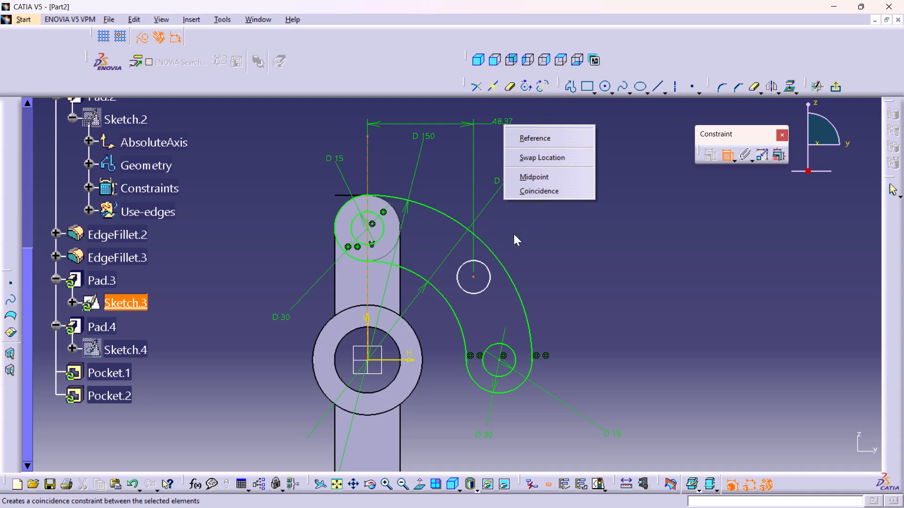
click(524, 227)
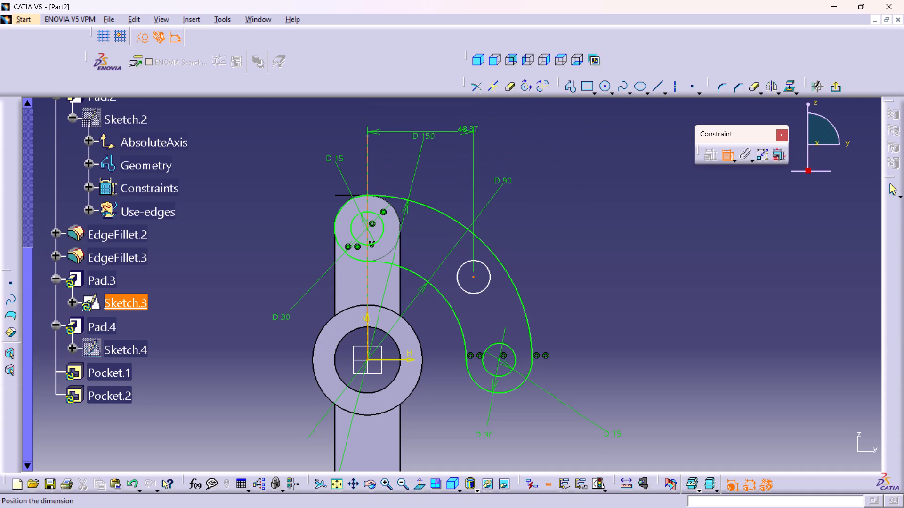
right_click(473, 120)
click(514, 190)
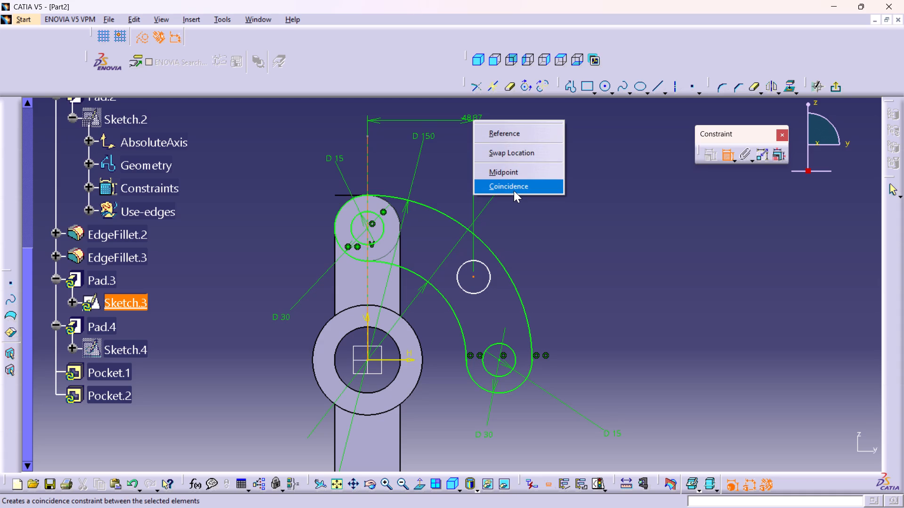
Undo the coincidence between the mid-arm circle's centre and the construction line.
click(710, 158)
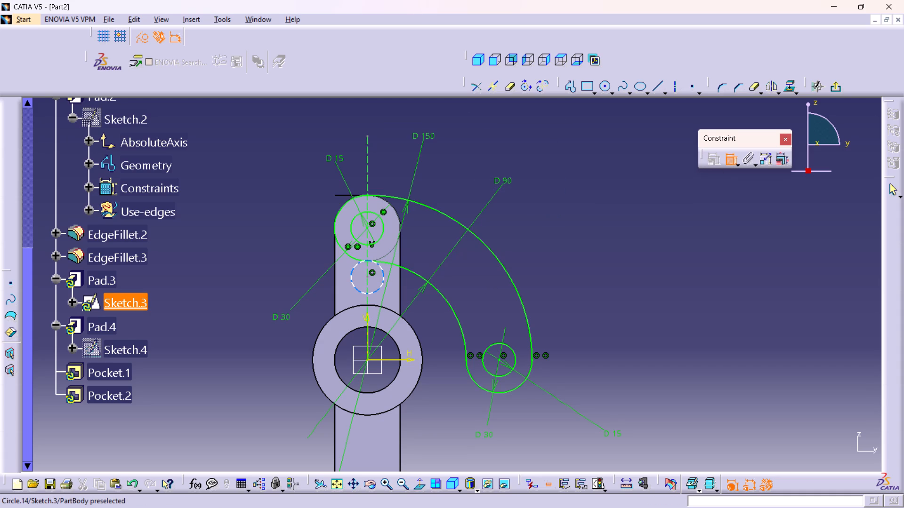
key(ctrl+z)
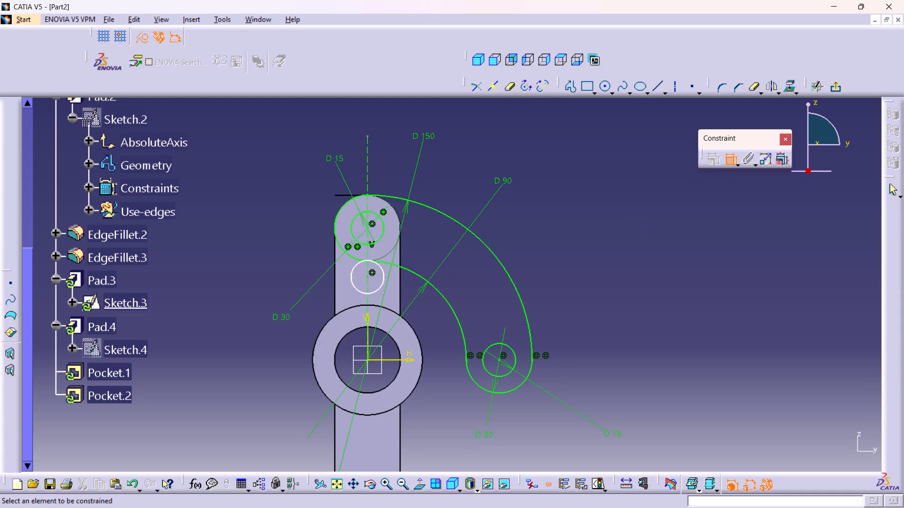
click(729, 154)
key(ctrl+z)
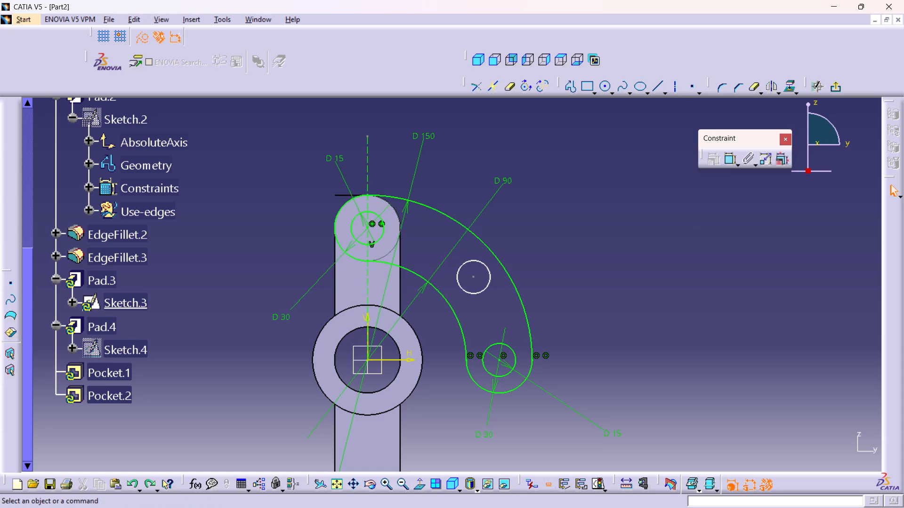
Dimension the horizontal distance between the vertical construction line and the mid-arm circle's edge.
double_click(732, 160)
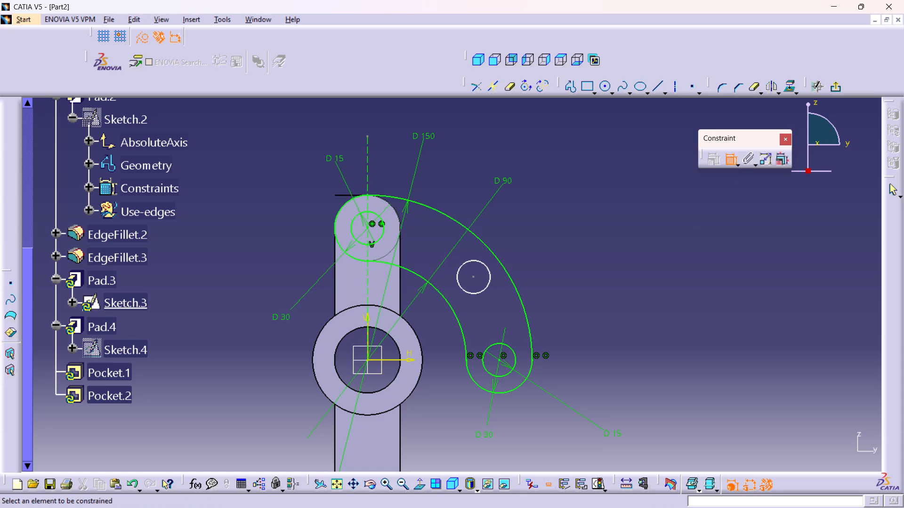
click(367, 277)
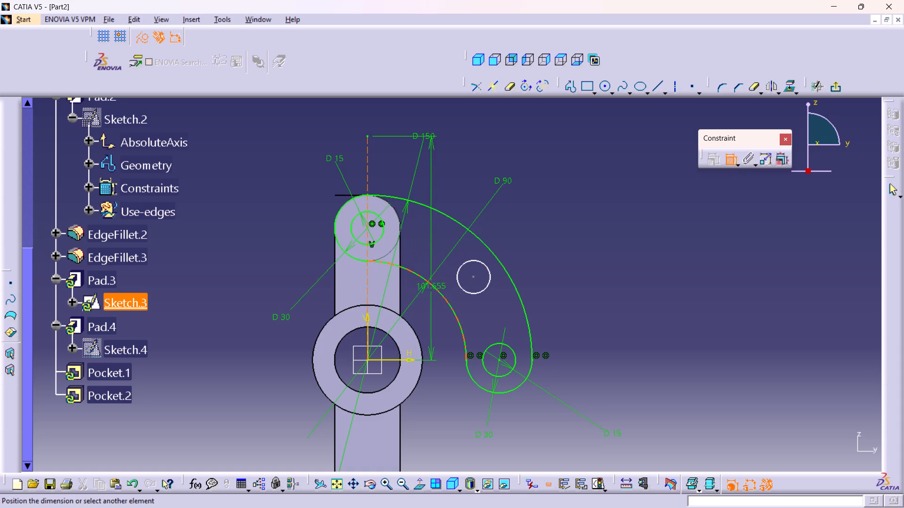
click(465, 289)
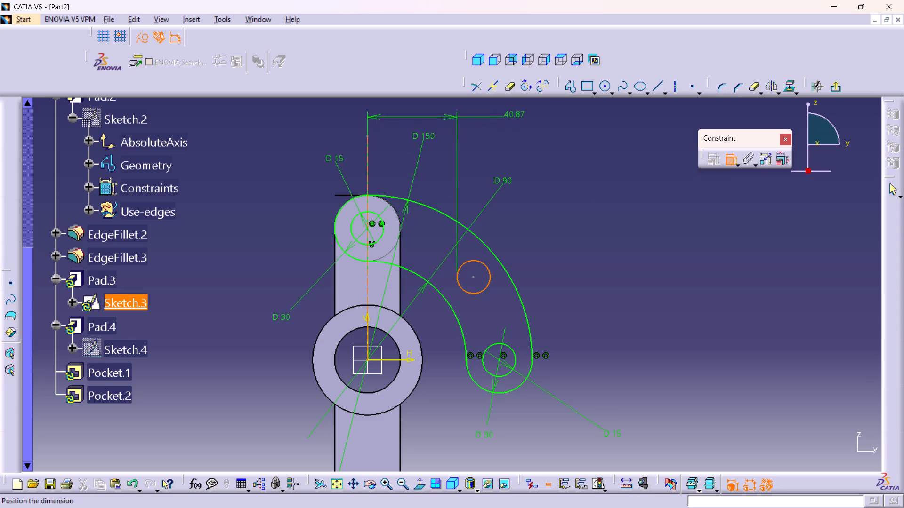
click(591, 256)
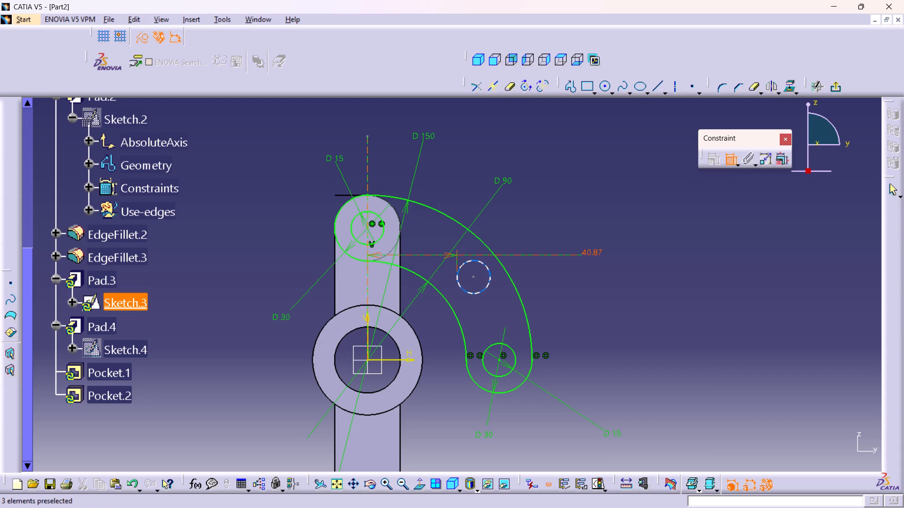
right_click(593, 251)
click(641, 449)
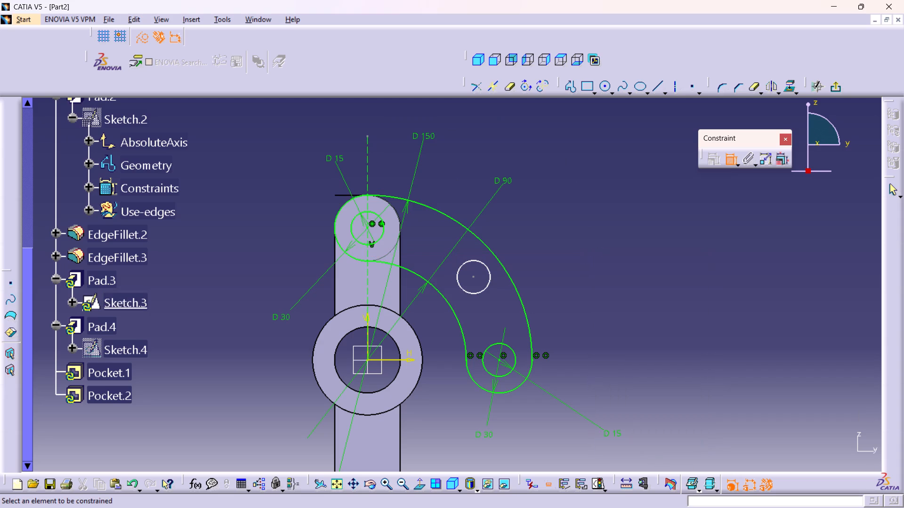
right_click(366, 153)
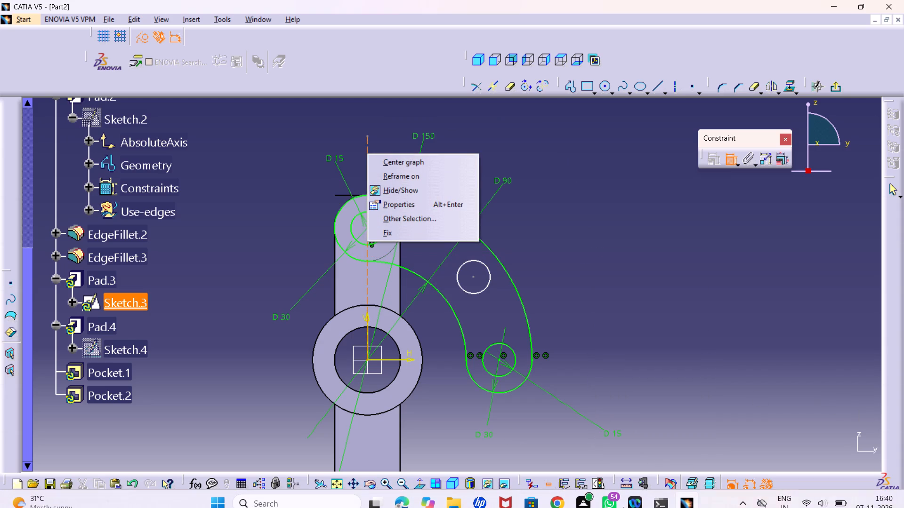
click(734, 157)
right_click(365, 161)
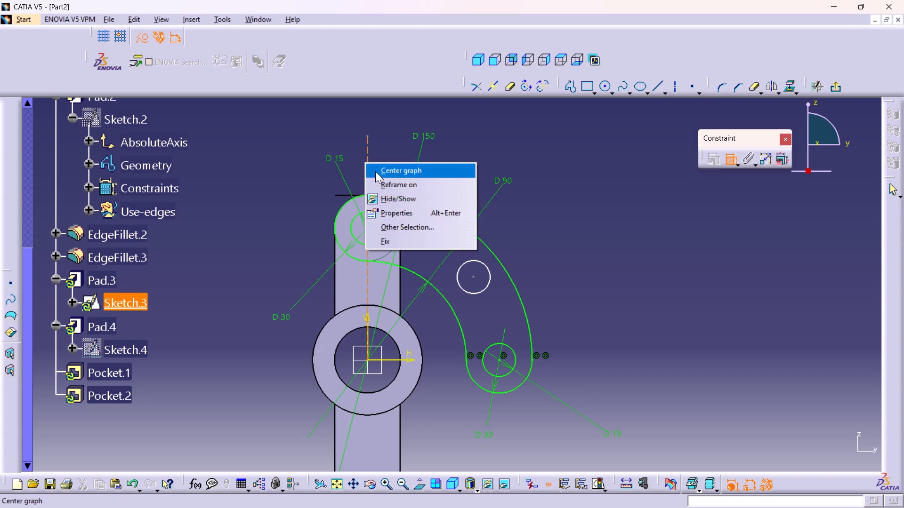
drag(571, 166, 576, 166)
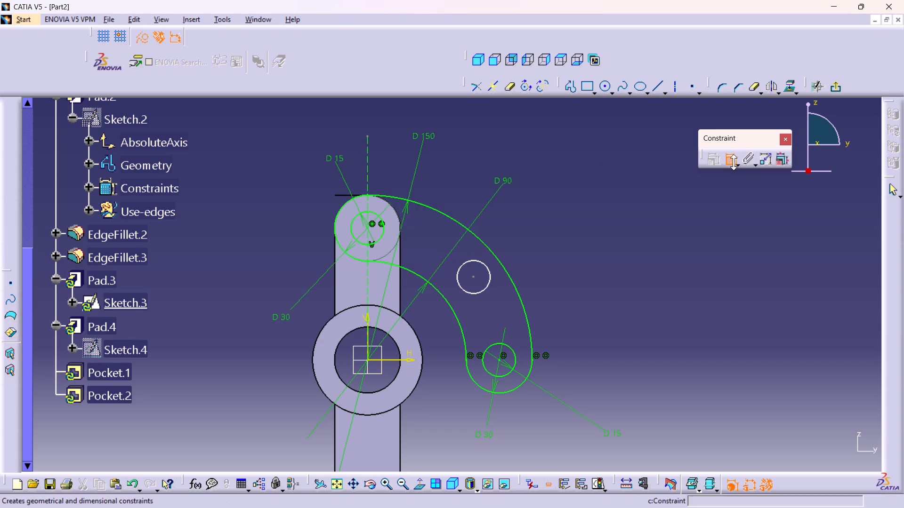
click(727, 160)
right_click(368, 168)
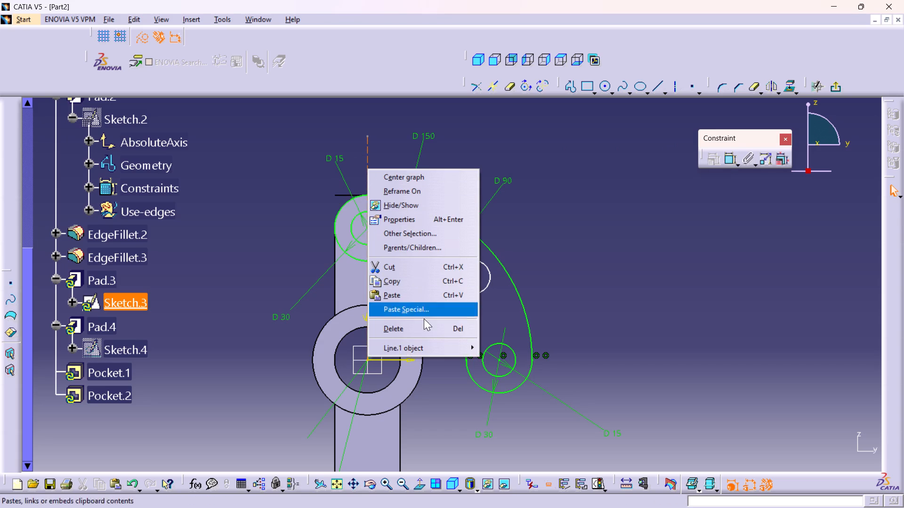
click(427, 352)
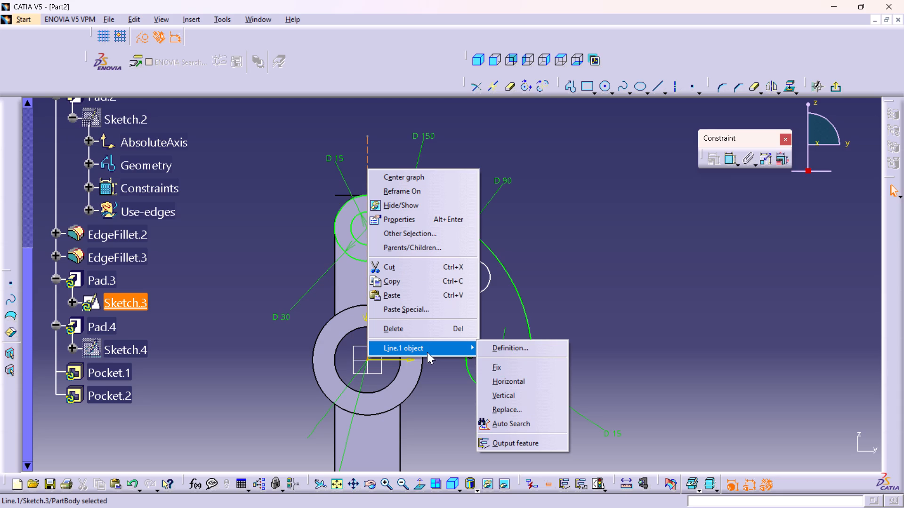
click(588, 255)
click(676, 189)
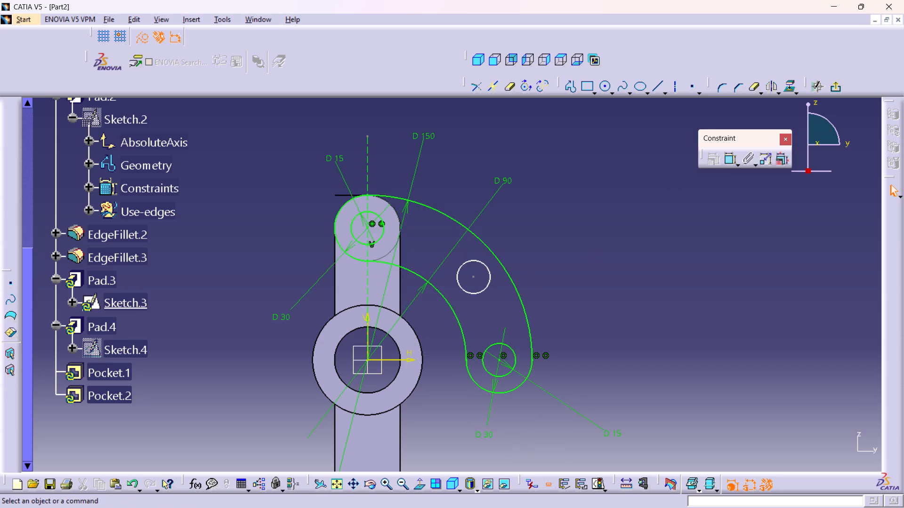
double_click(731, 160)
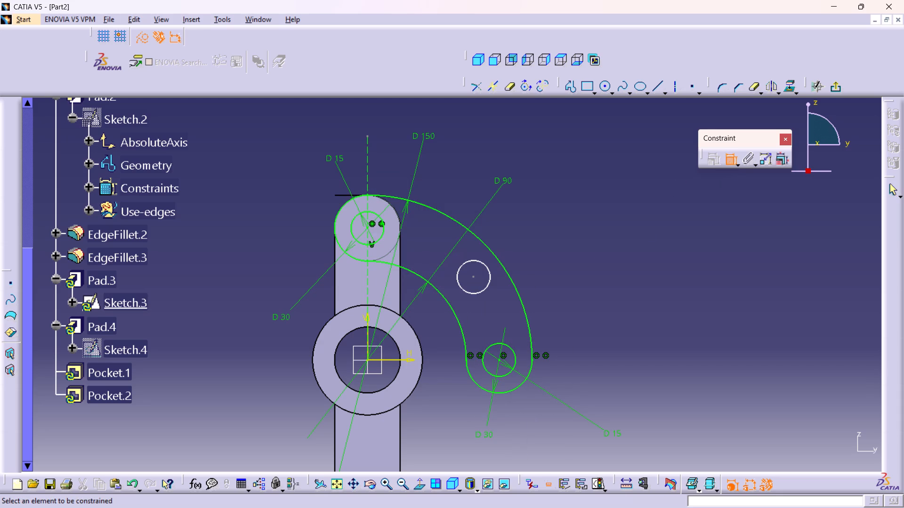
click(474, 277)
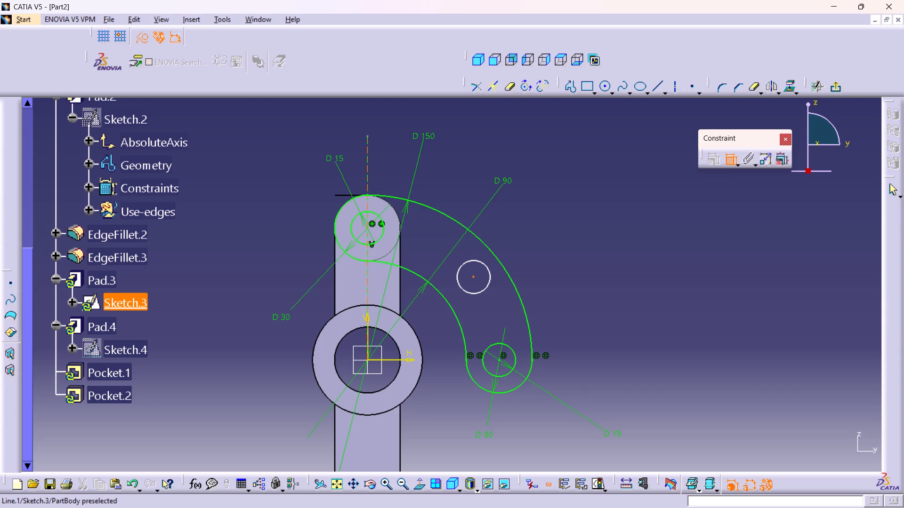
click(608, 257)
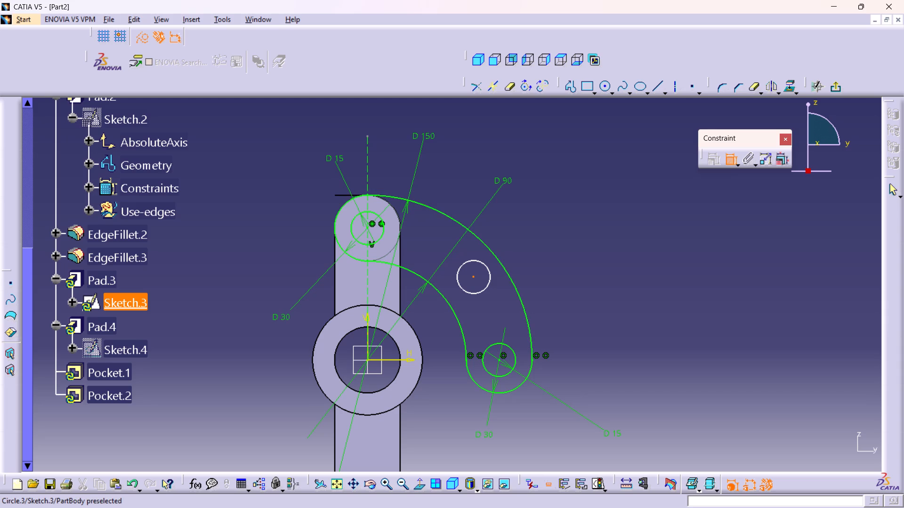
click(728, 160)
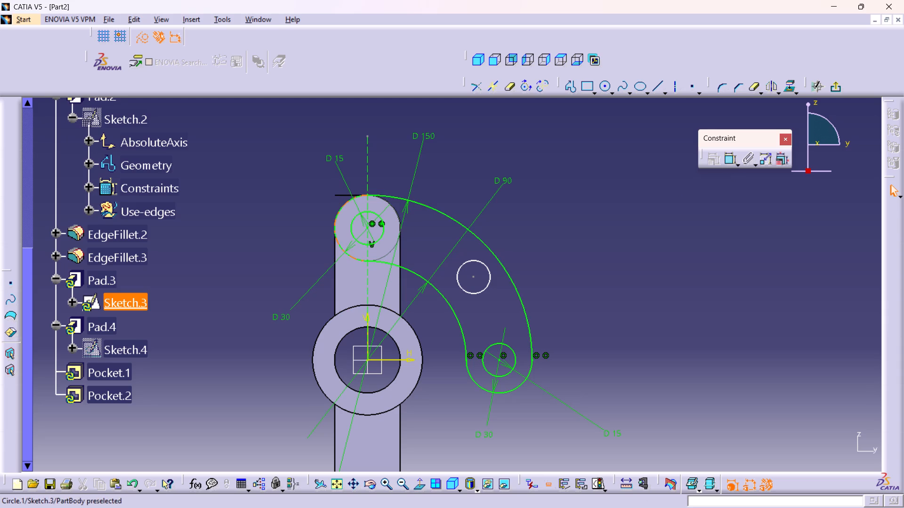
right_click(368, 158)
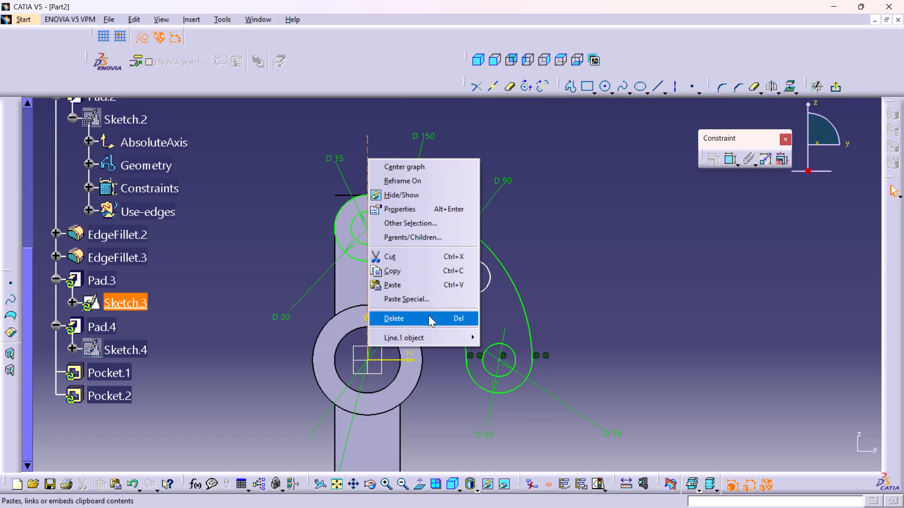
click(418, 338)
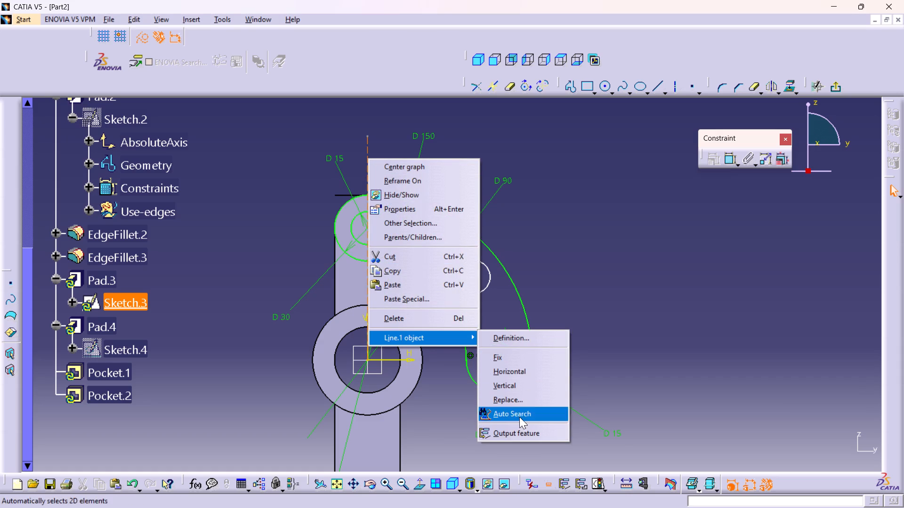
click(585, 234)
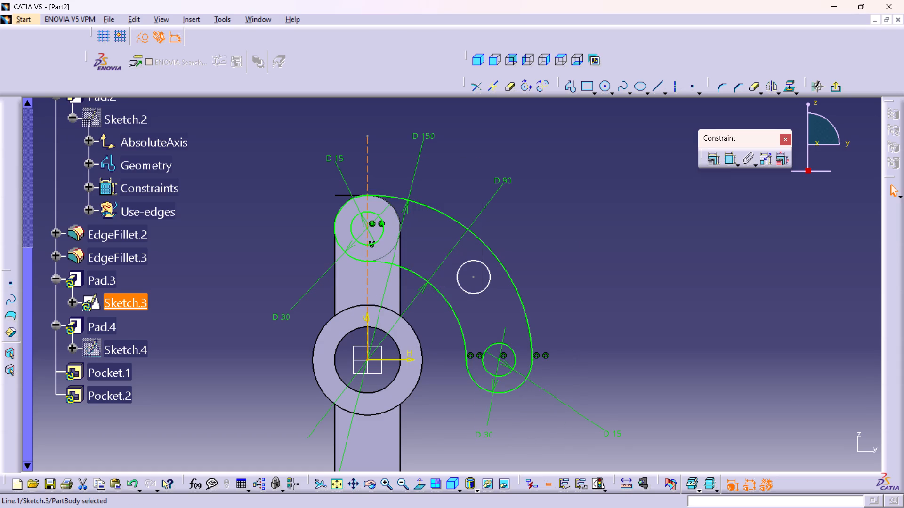
Delete the vertical construction line from Sketch.3 and turn off construction element mode.
right_click(367, 146)
click(413, 309)
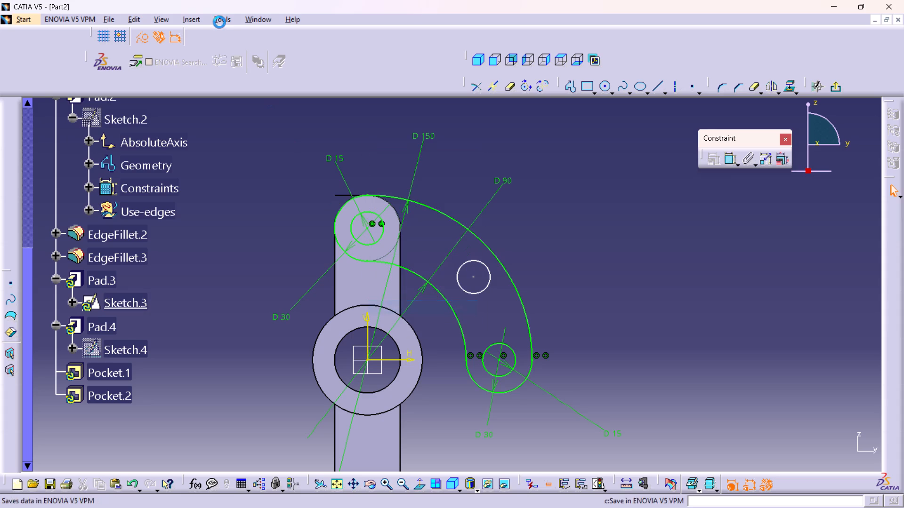
click(141, 39)
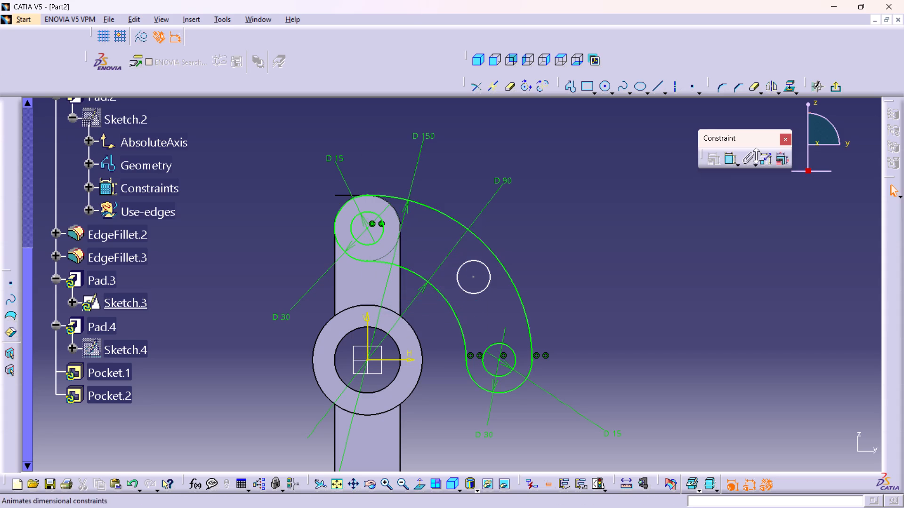
Dimension the horizontal distance from the vertical sketch axis to the mid-arm circle's centre and set it to 45 mm.
double_click(732, 159)
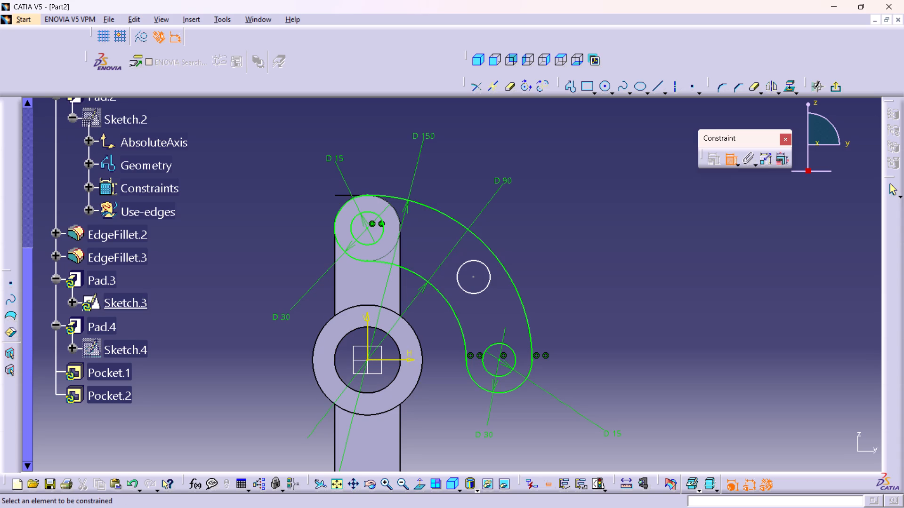
click(367, 323)
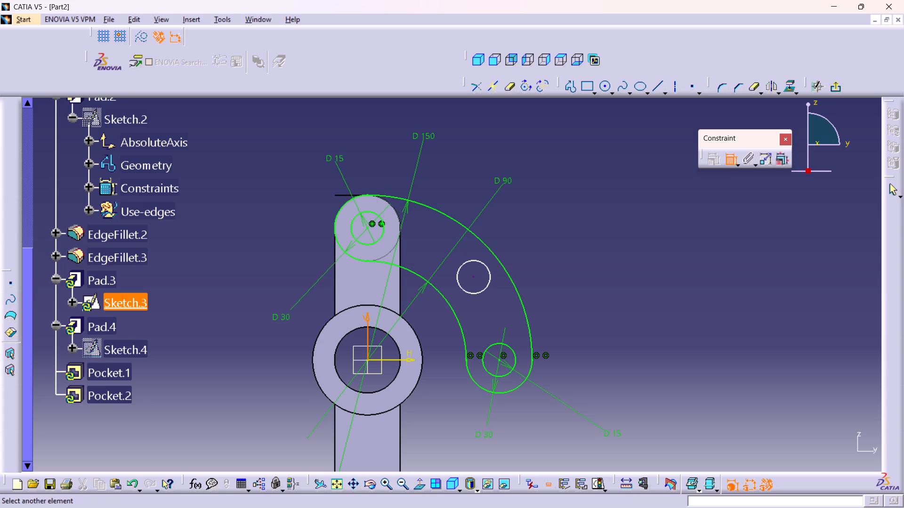
click(471, 277)
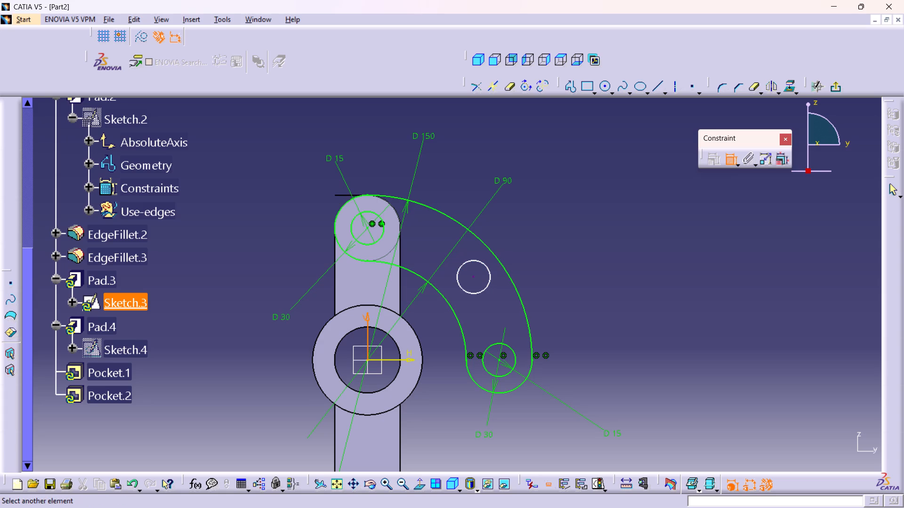
click(474, 277)
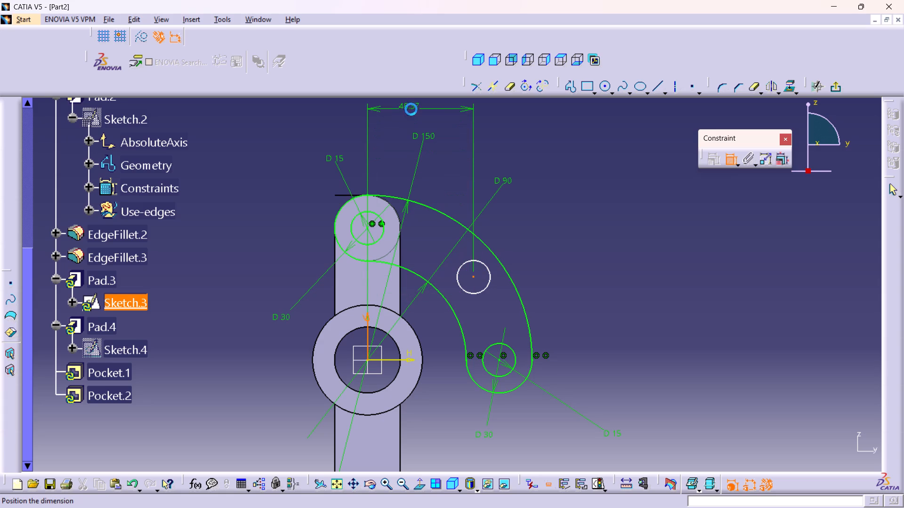
click(411, 109)
double_click(411, 107)
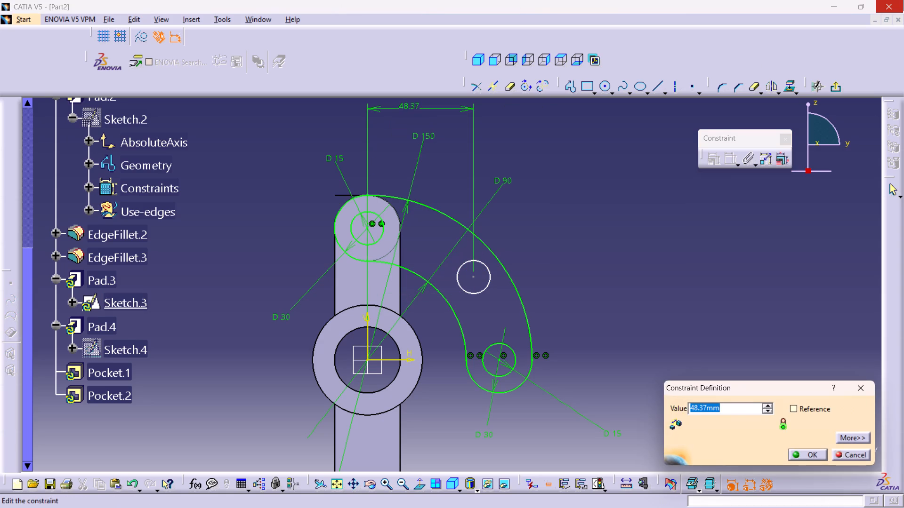
key(4)
key(5)
key(Return)
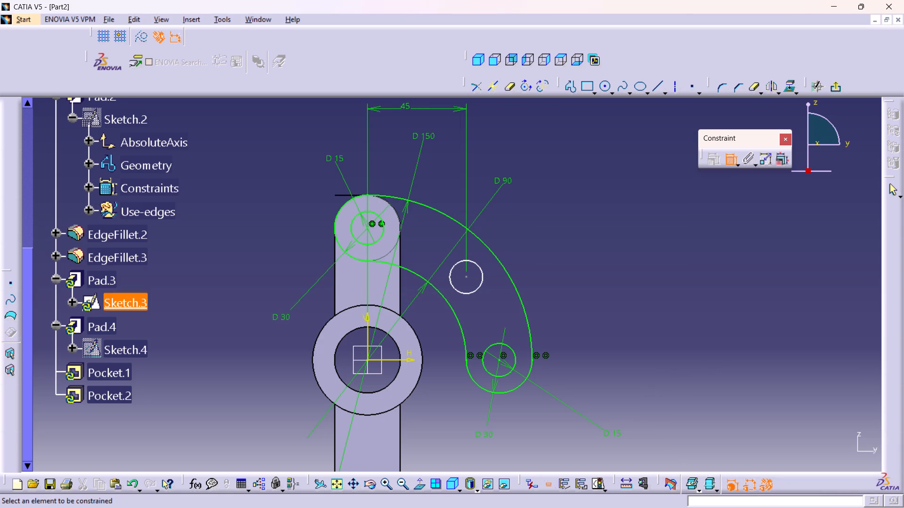
Dimension the vertical distance between the mid-arm circle's centre and the horizontal sketch axis.
click(467, 278)
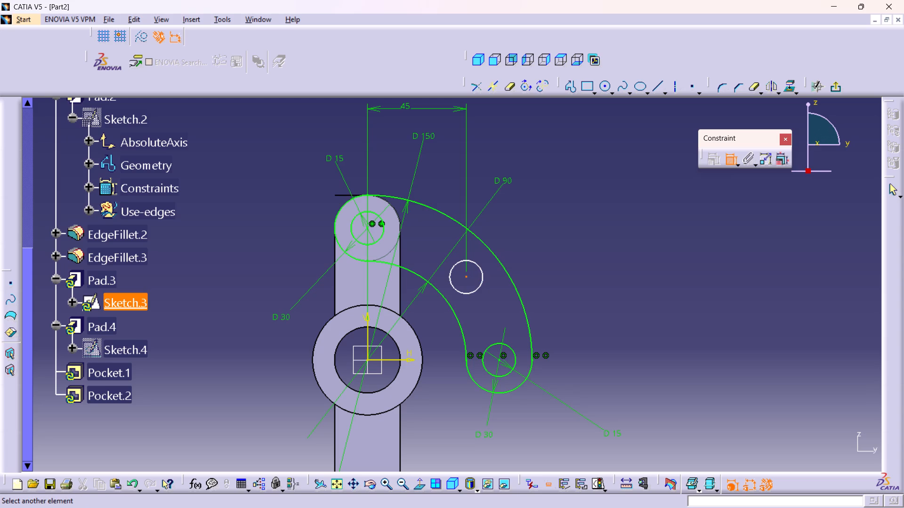
click(408, 358)
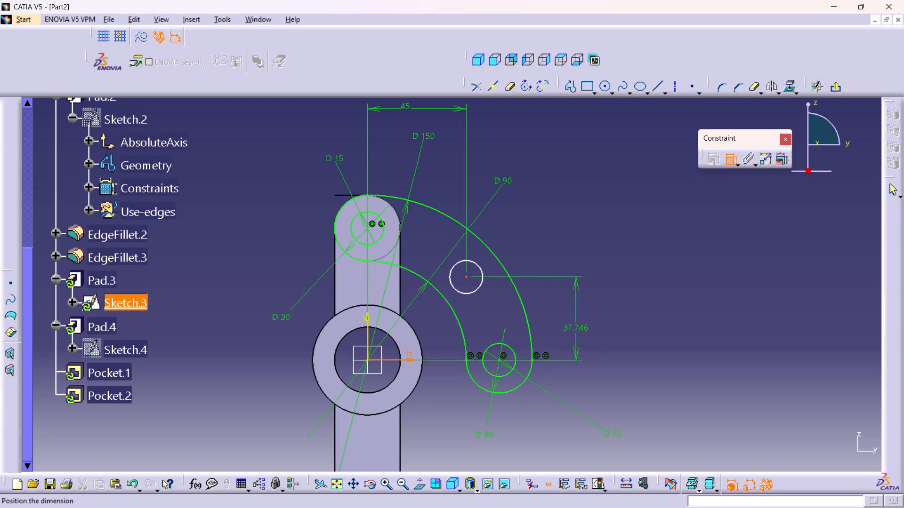
click(602, 324)
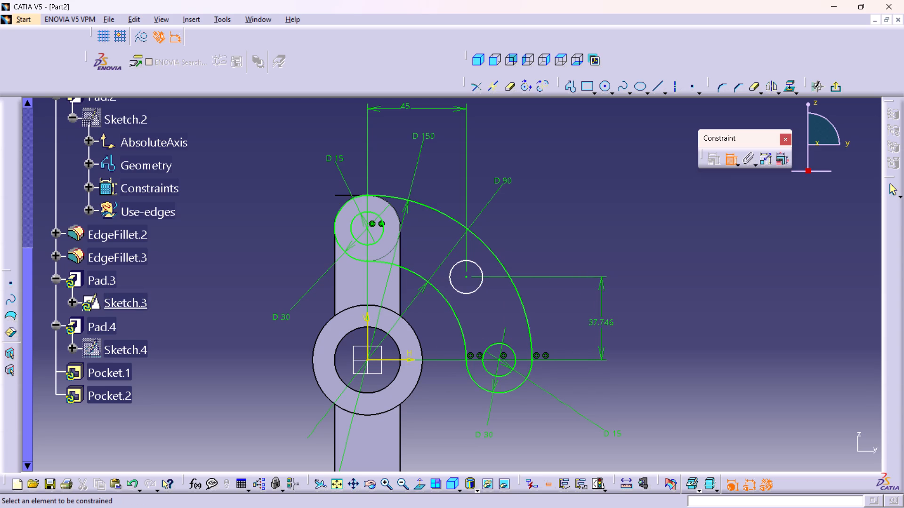
Dimension the mid-arm circle's diameter at 15 mm and exit Sketch.3.
click(480, 288)
click(537, 223)
double_click(538, 222)
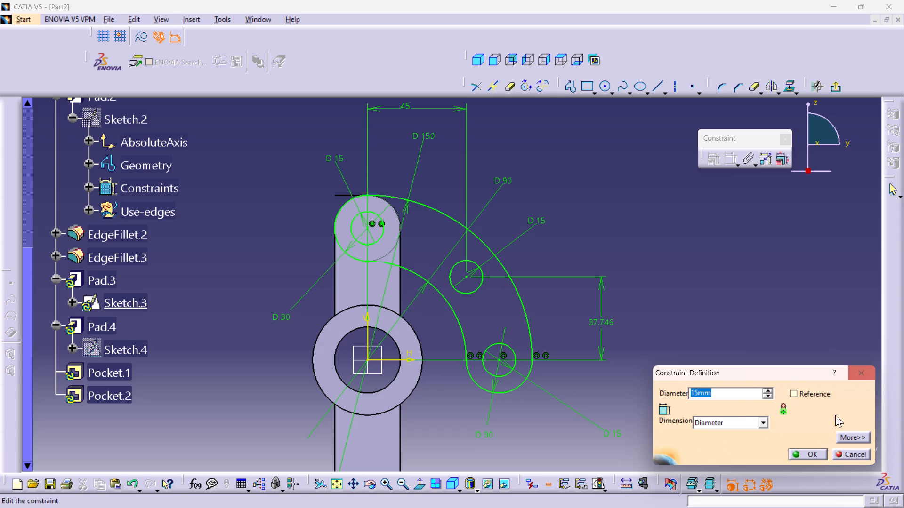
click(803, 459)
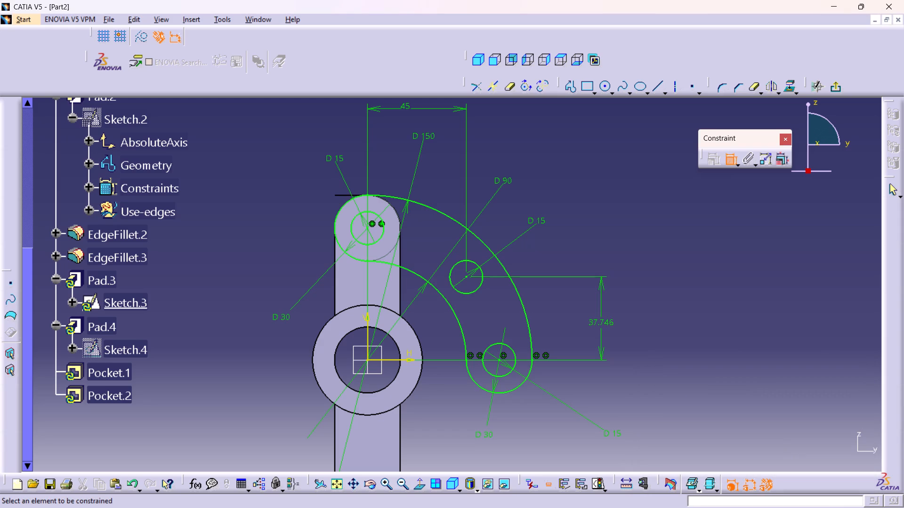
middle_drag(659, 271, 659, 308)
right_click(659, 271)
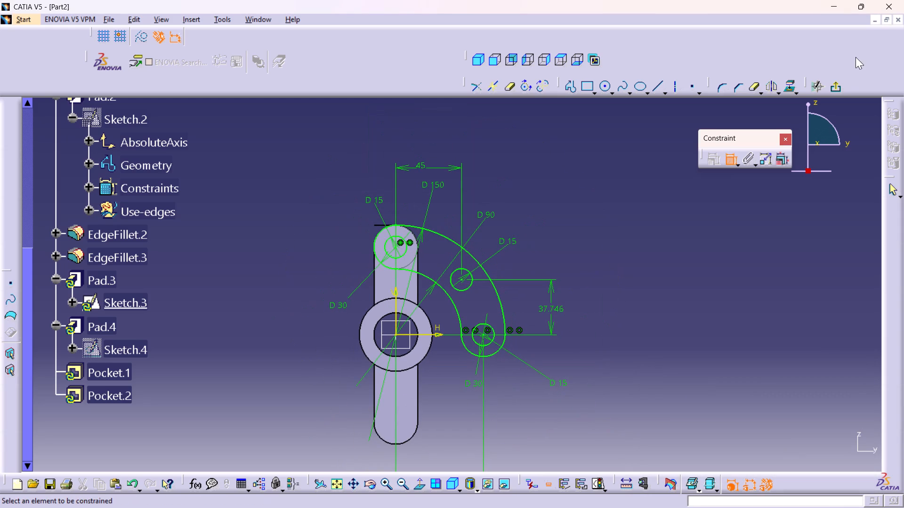
click(837, 79)
click(834, 89)
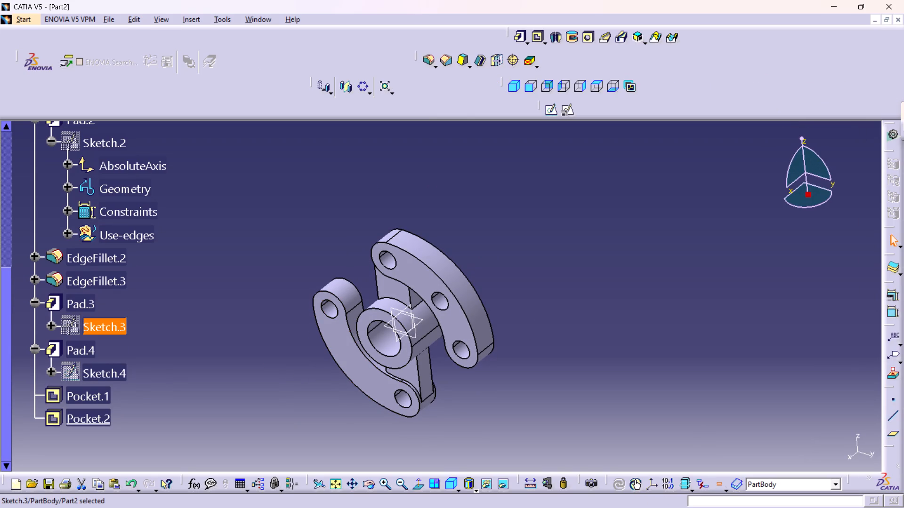
Open Sketch.4 and draw a circle of about 7 mm radius midway along the lower curved arm.
double_click(106, 379)
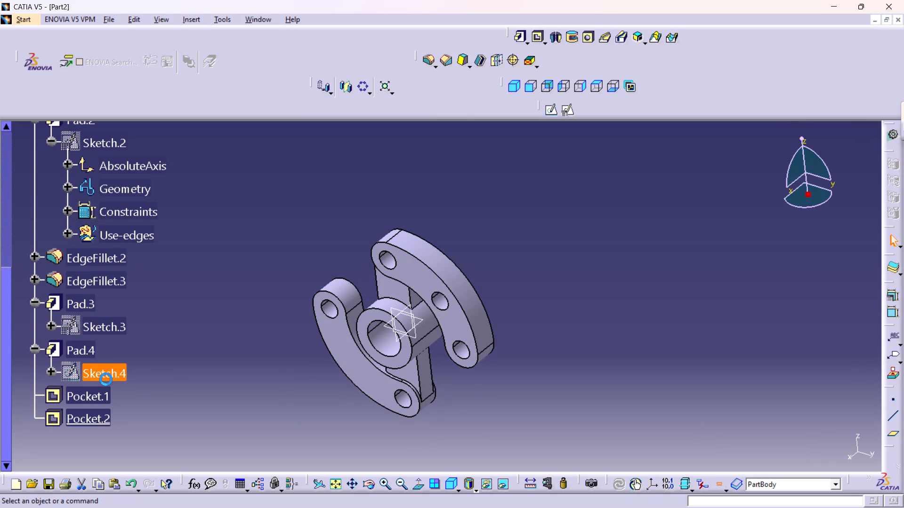
middle_drag(342, 349, 348, 280)
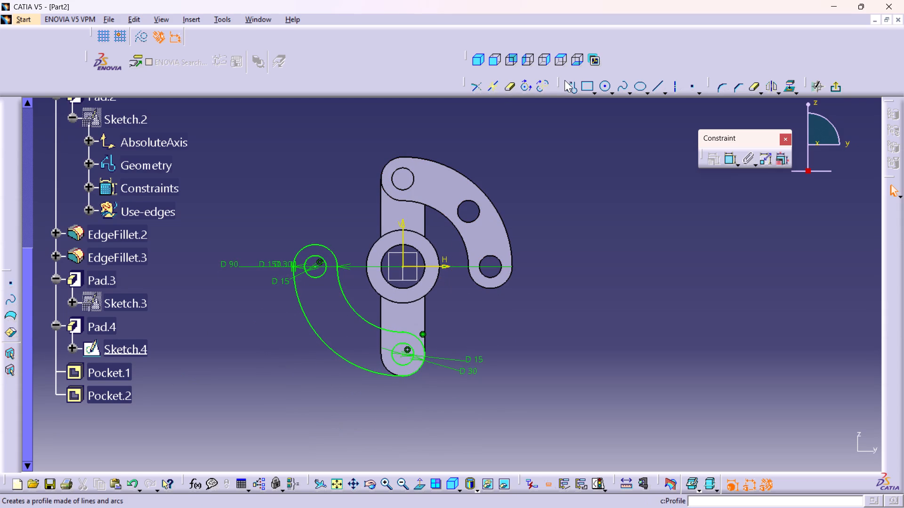
double_click(608, 83)
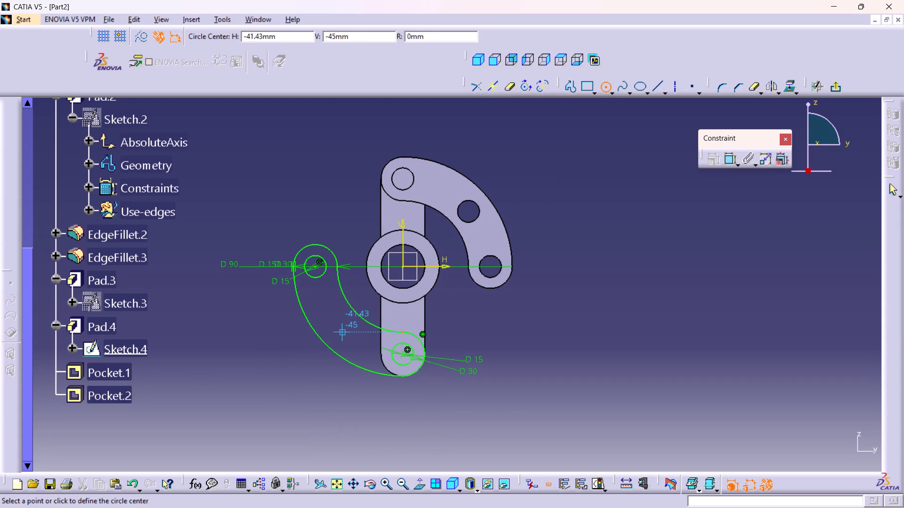
click(337, 327)
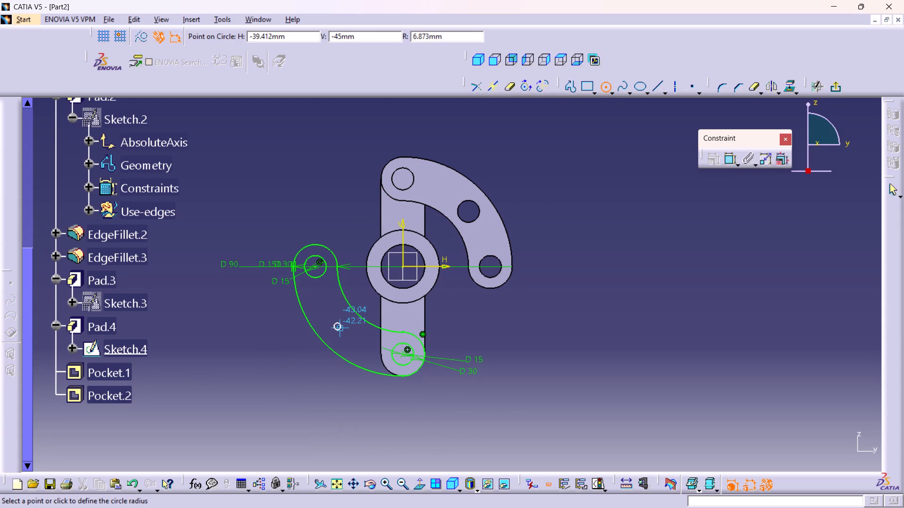
click(346, 333)
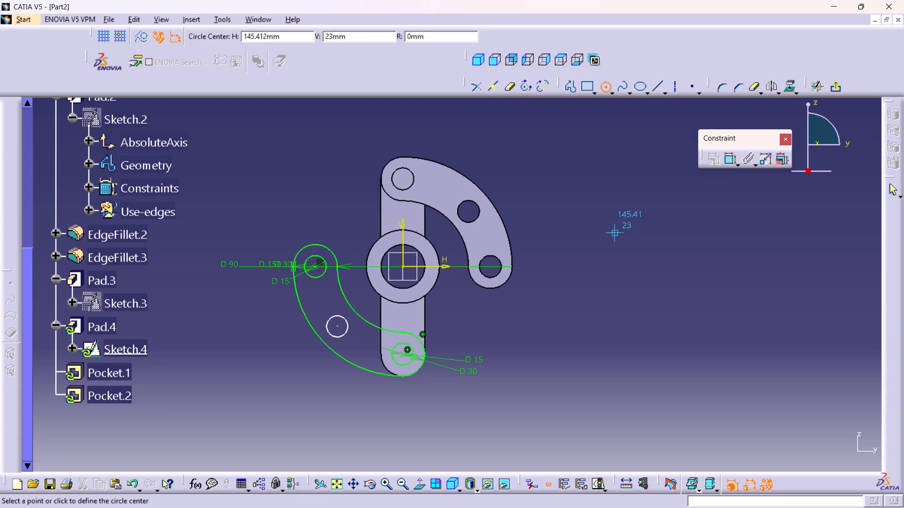
double_click(731, 152)
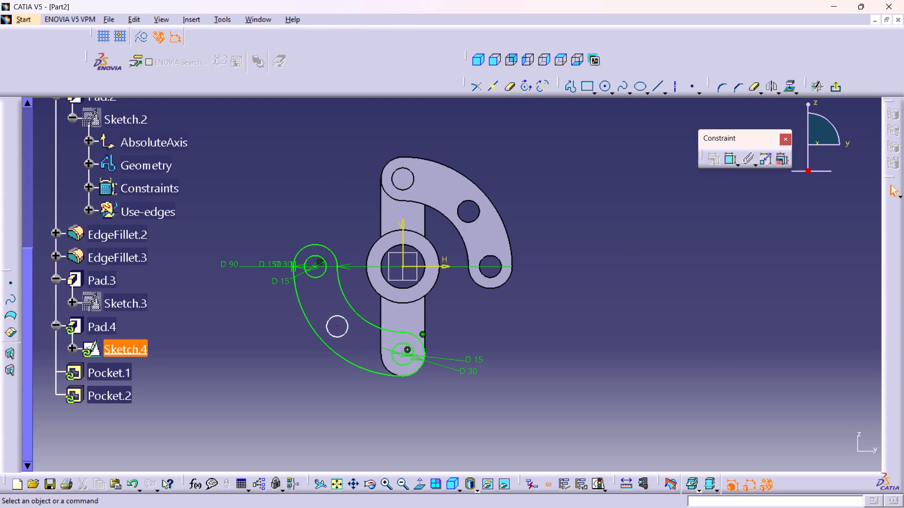
Dimension the diameter of the circle midway along the lower curved arm and set it to 15 mm.
click(336, 326)
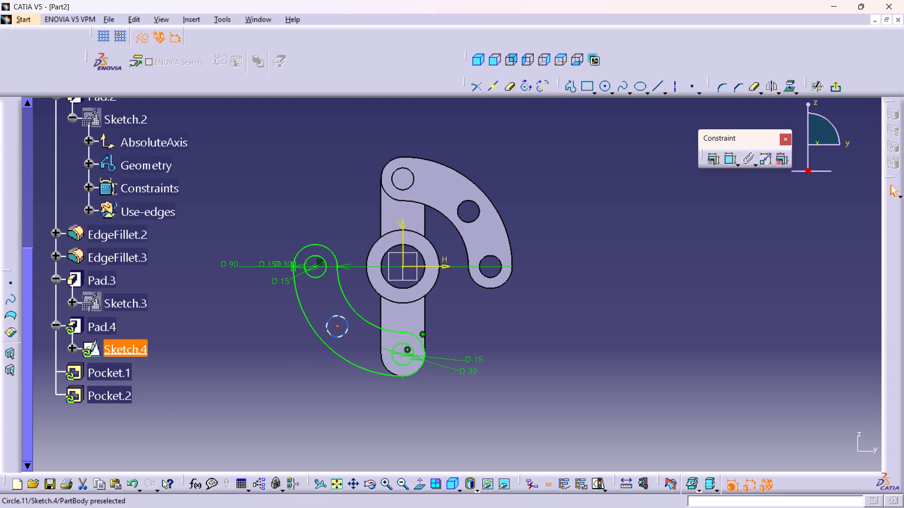
click(765, 230)
double_click(732, 164)
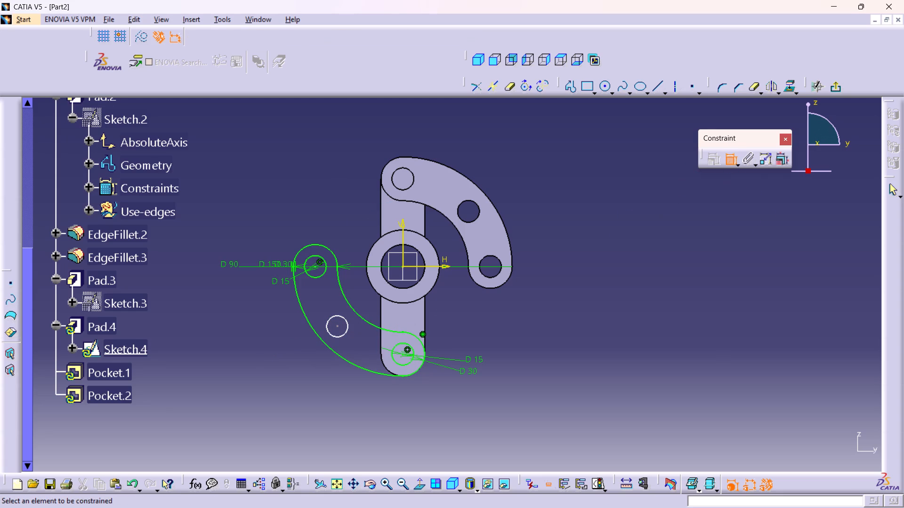
drag(344, 335, 341, 341)
click(266, 392)
double_click(265, 391)
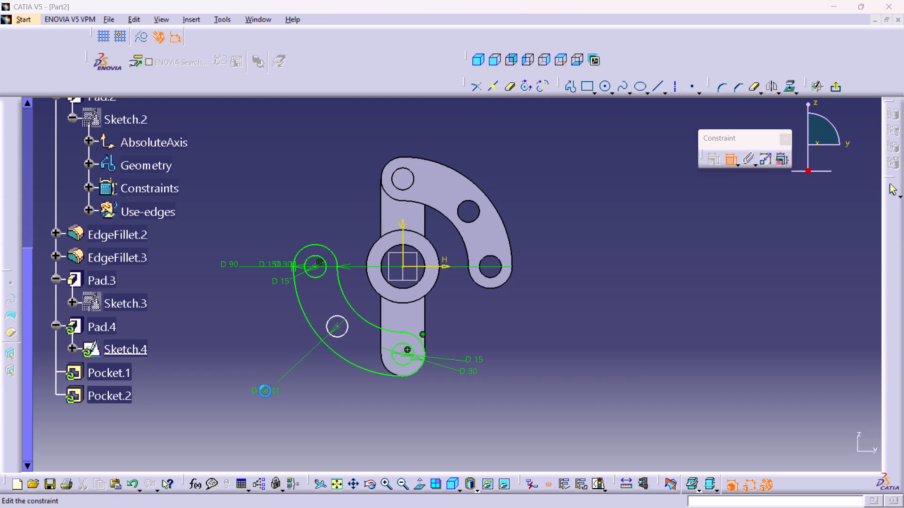
text(15)
key(Return)
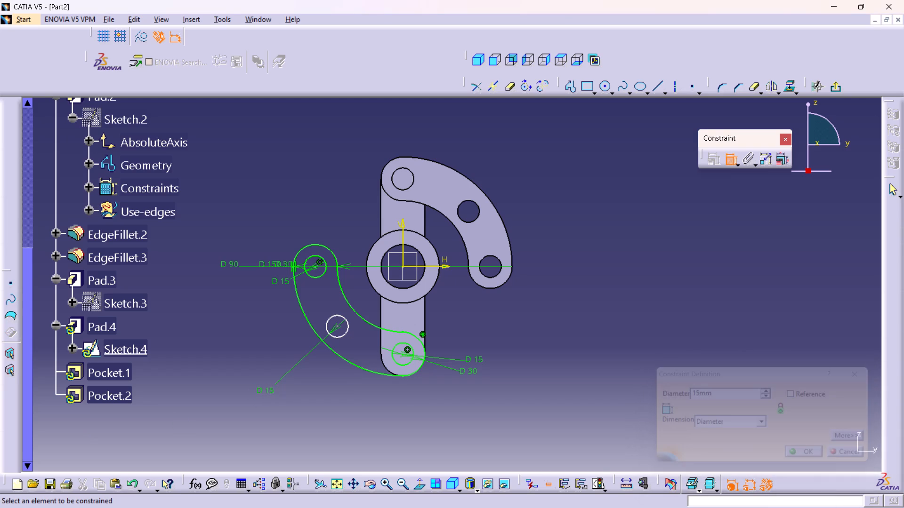
Dimension the mid-arm circle centre's horizontal and vertical distances from the sketch axes and exit Sketch.4.
click(338, 325)
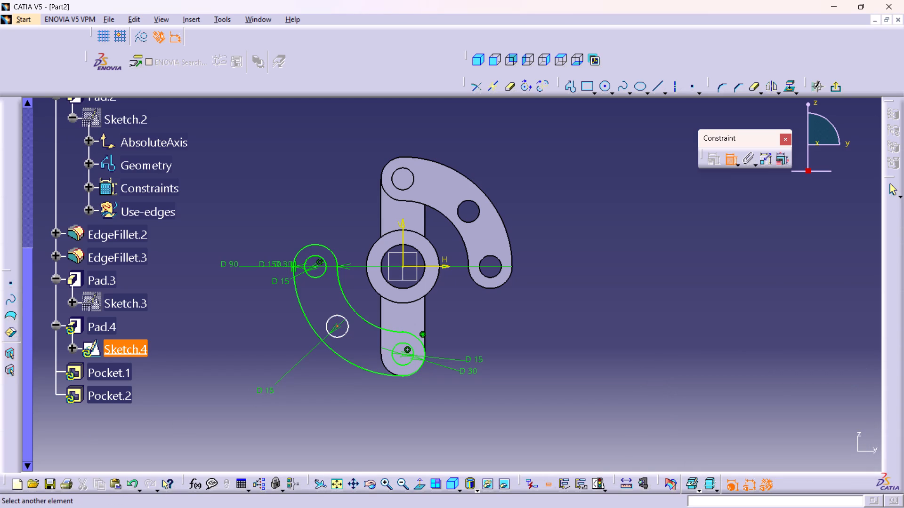
click(402, 245)
click(373, 416)
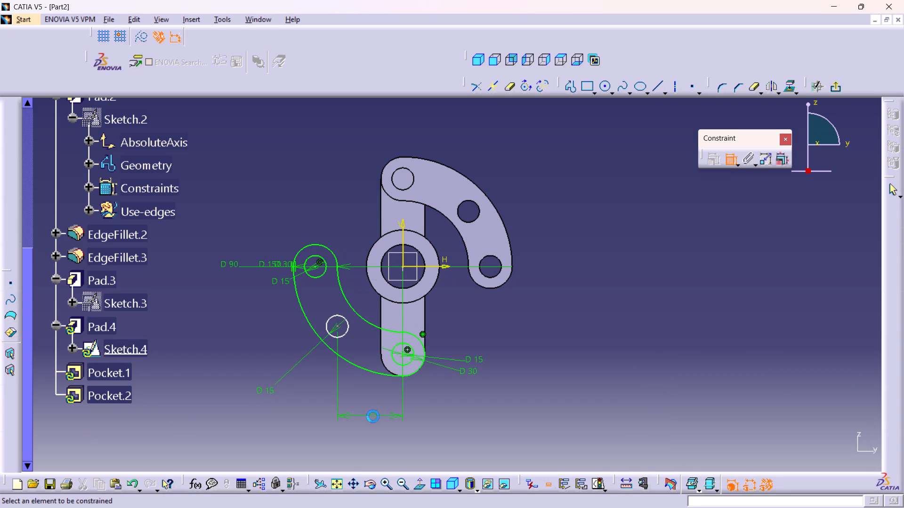
click(371, 410)
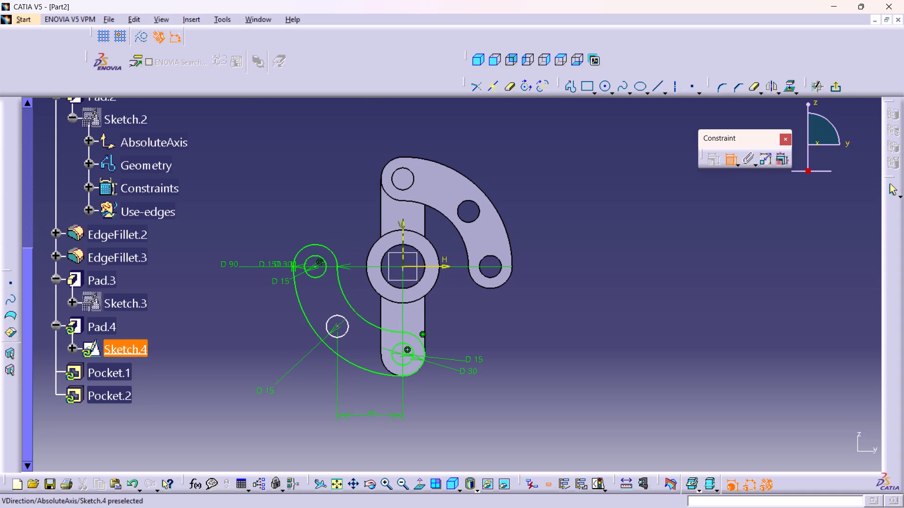
click(427, 268)
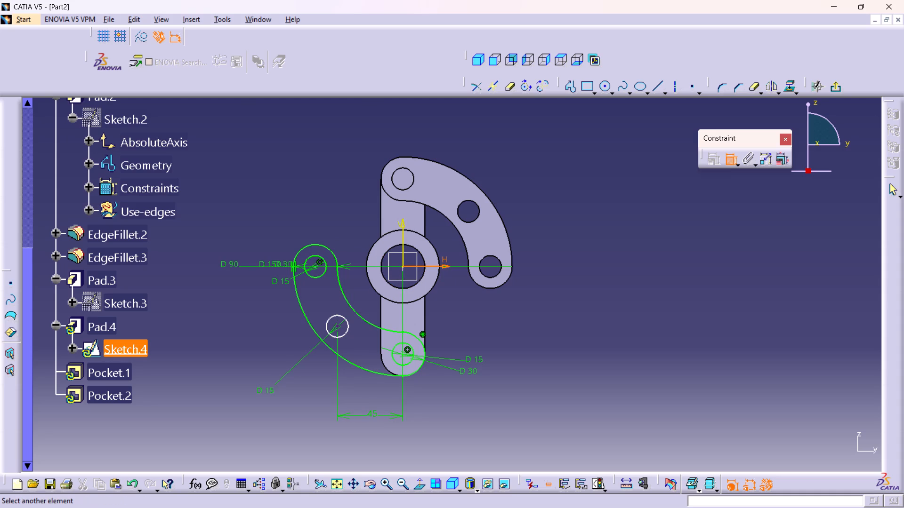
click(339, 326)
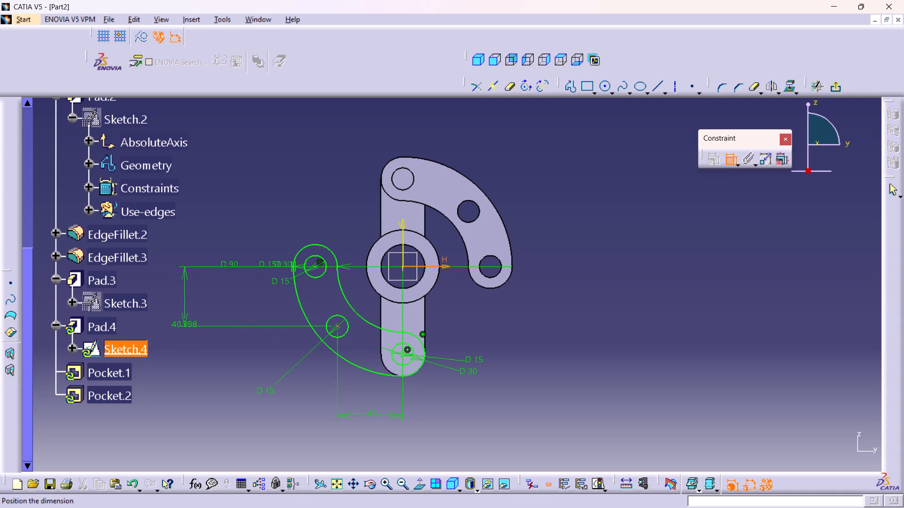
click(185, 306)
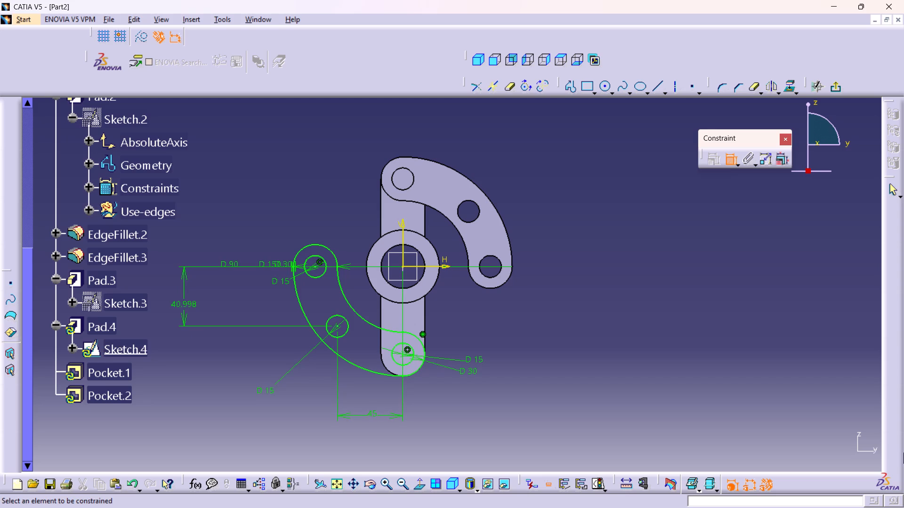
click(835, 89)
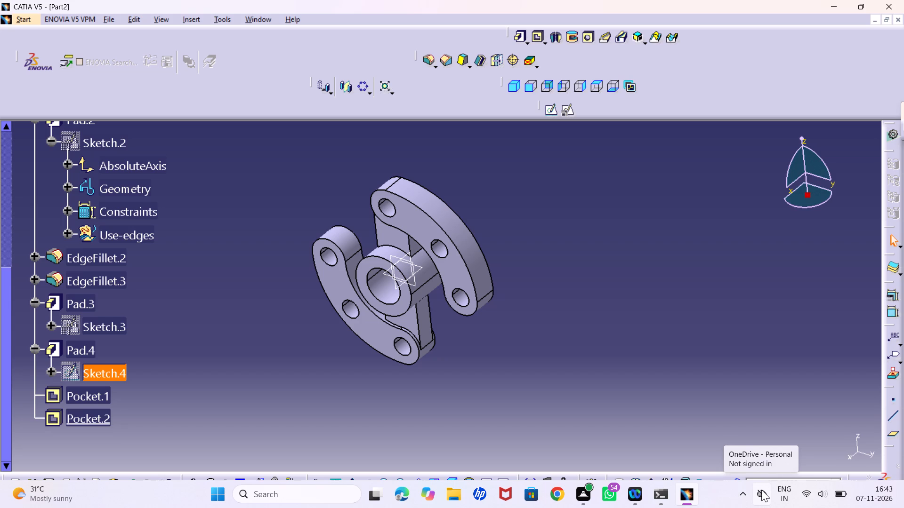
Save the part as v14 in the CATIA folder, in CATPart format.
middle_drag(573, 409, 571, 396)
right_click(573, 409)
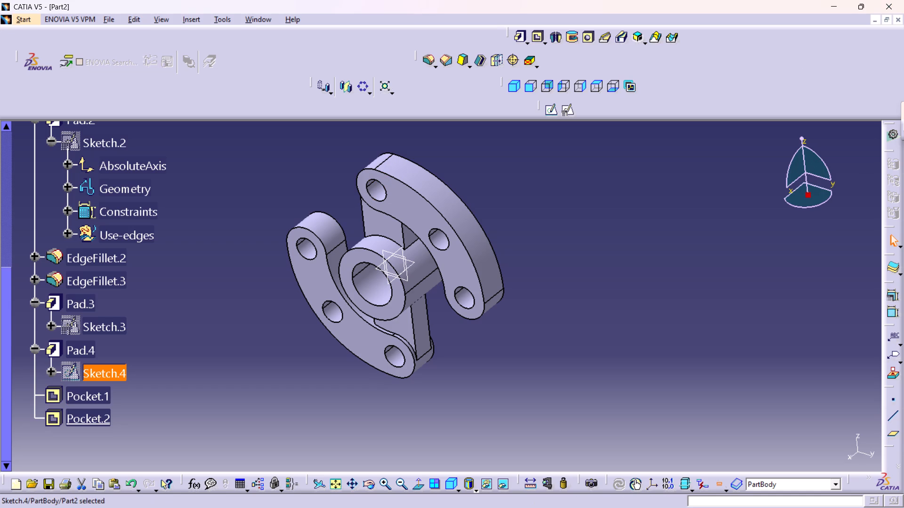
click(454, 479)
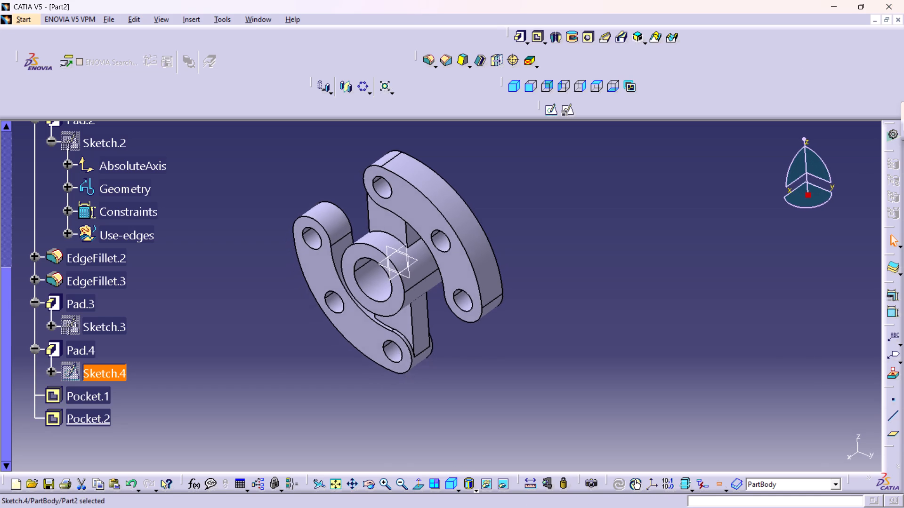
middle_drag(549, 300, 540, 259)
right_click(549, 299)
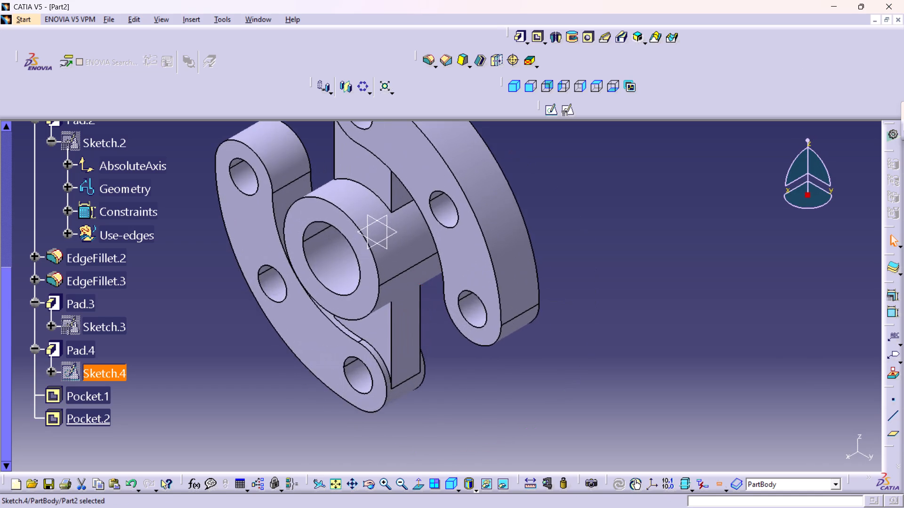
middle_drag(552, 267, 607, 341)
right_click(605, 331)
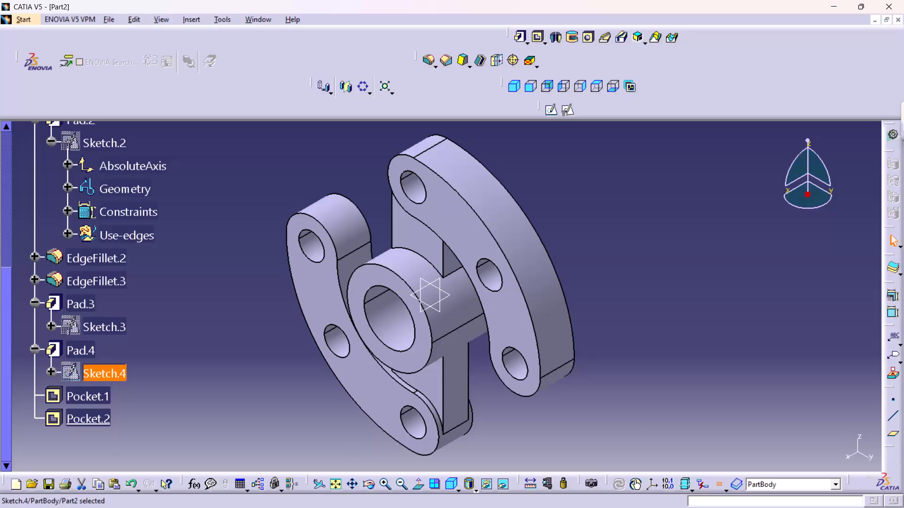
key(ctrl+s)
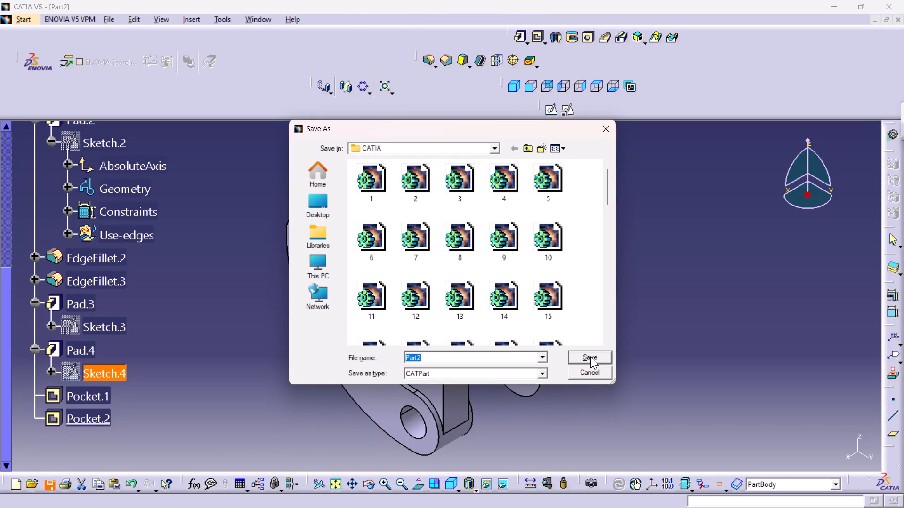
key(v)
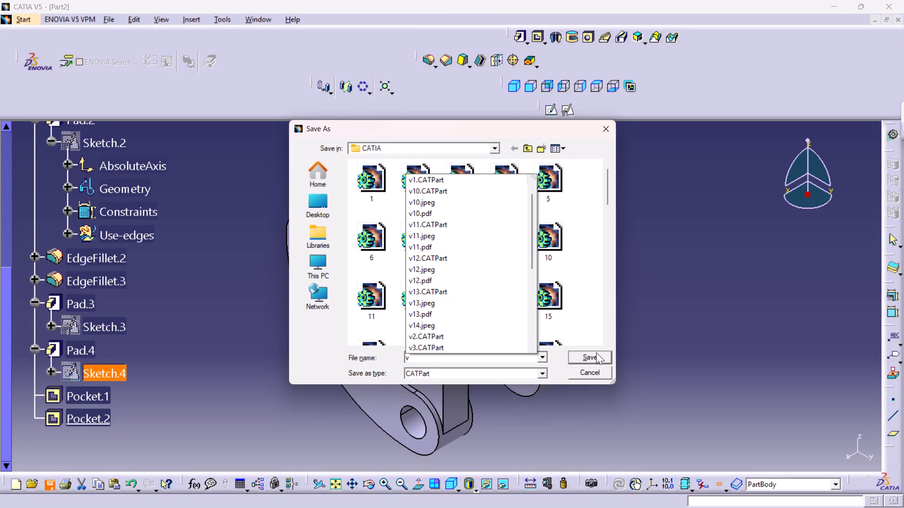
text(14)
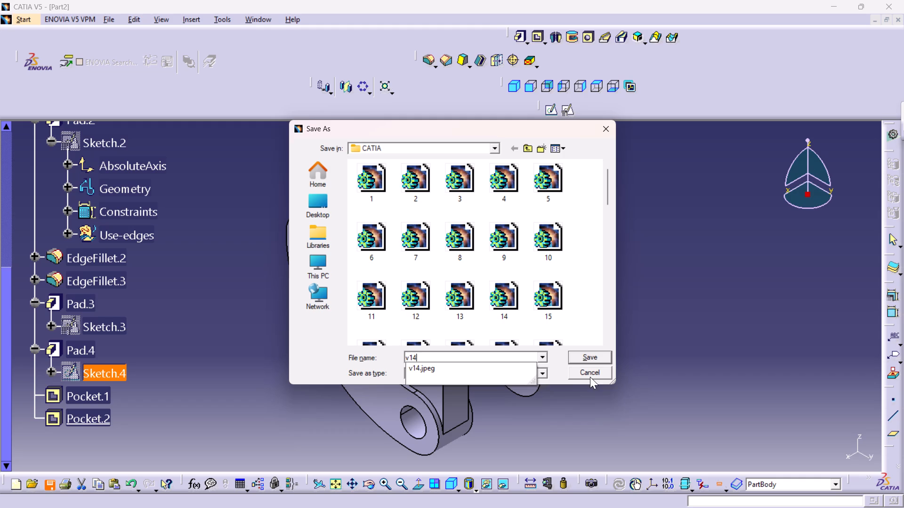
click(603, 355)
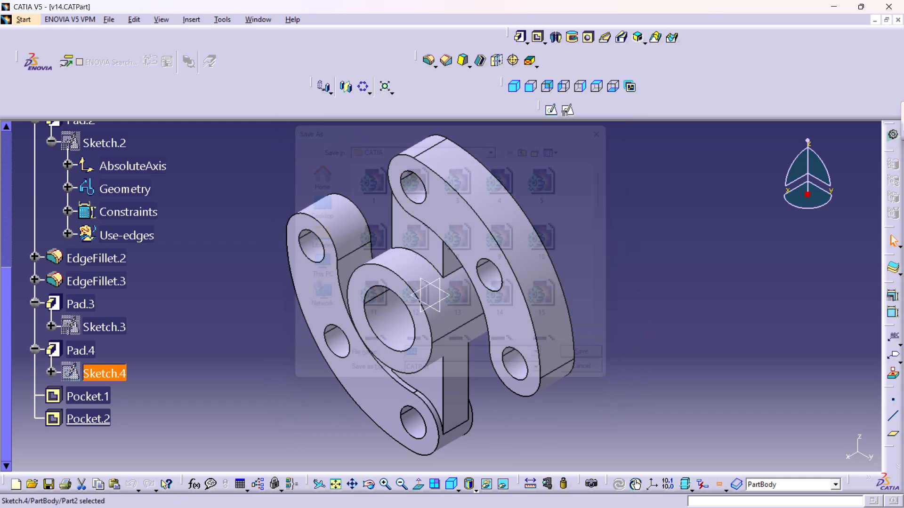
Print the model with Microsoft Print to PDF and save the output as v14 in the CATIA folder.
key(ctrl+p)
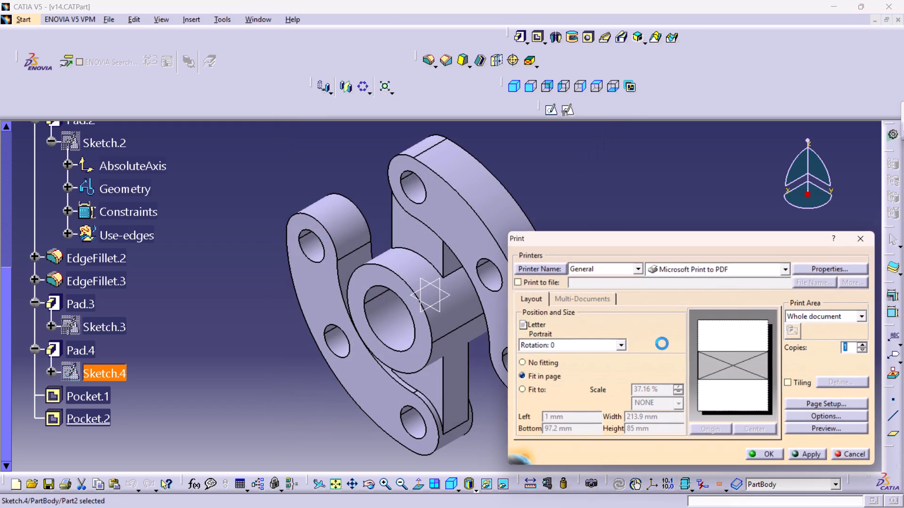
click(757, 453)
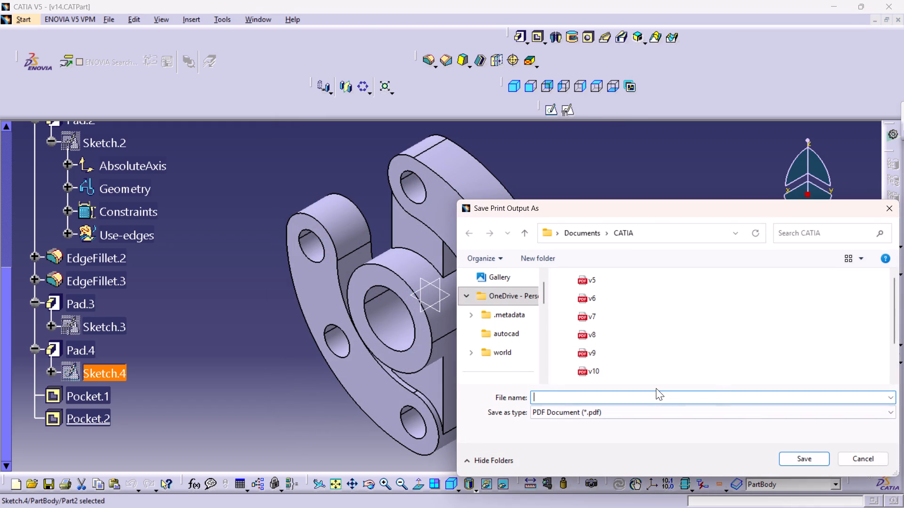
key(v)
key(1)
key(4)
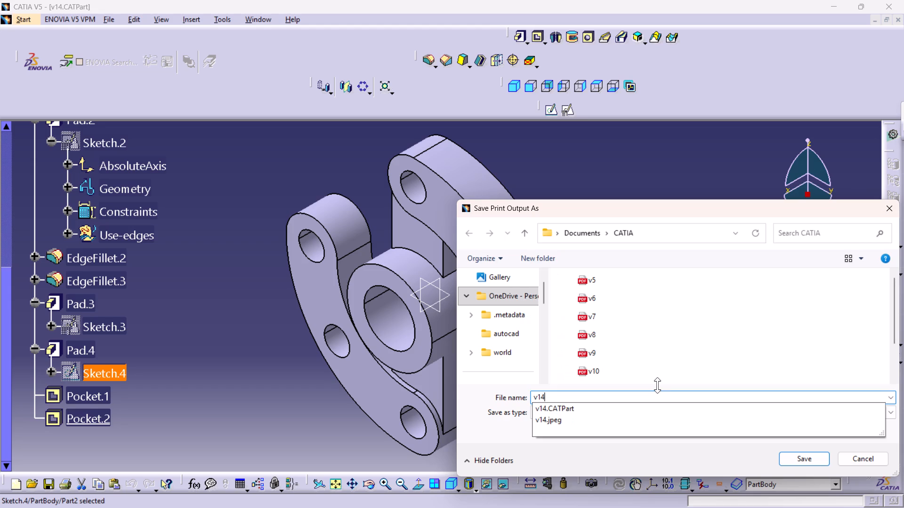
key(Return)
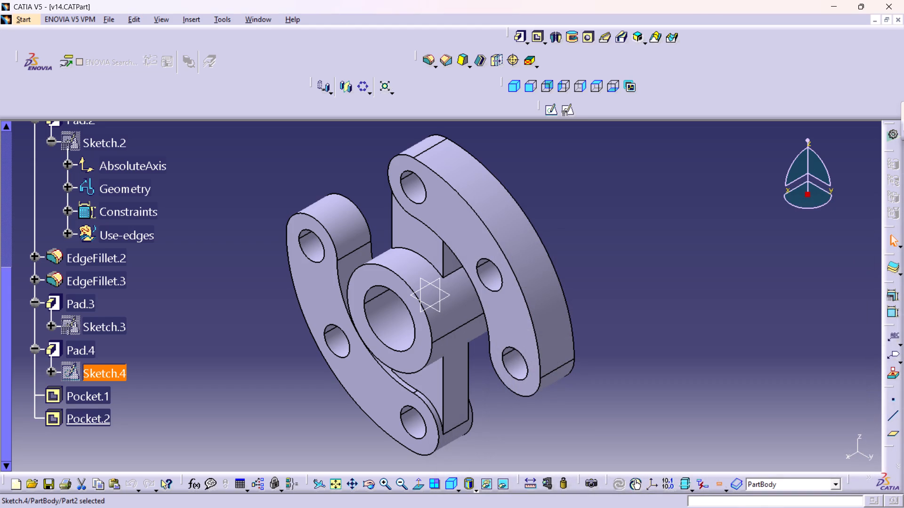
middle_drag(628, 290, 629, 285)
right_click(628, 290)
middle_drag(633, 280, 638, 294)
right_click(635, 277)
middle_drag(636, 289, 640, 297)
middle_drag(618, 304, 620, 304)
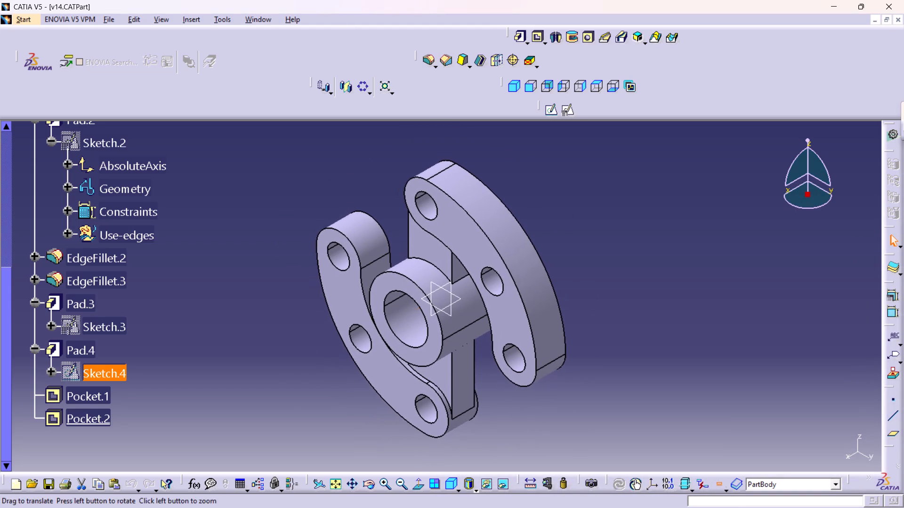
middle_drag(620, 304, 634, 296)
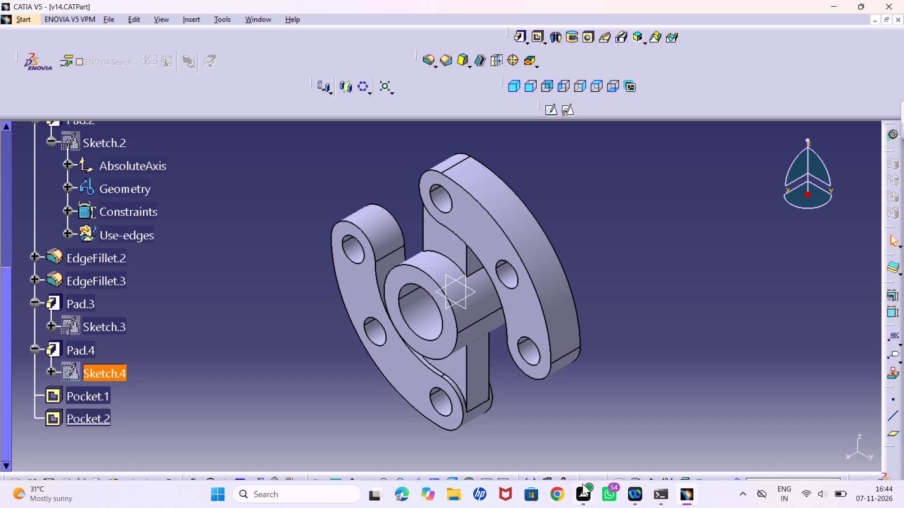
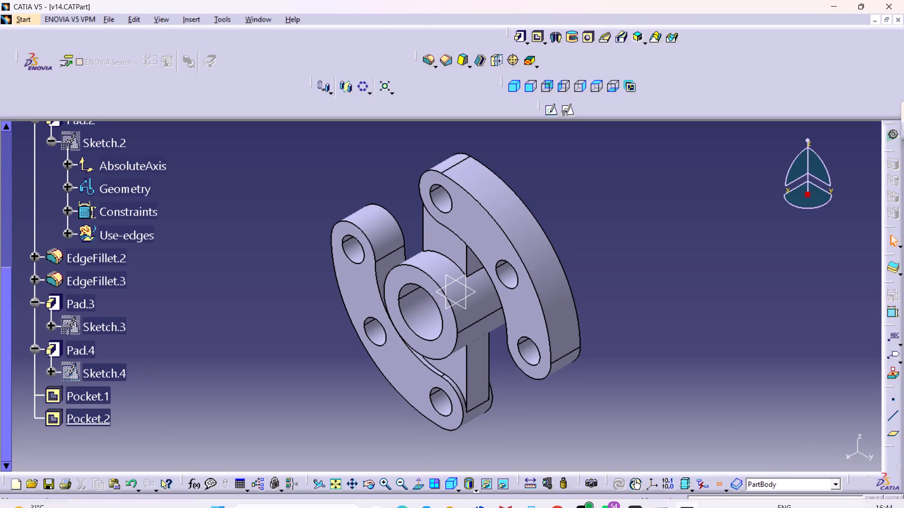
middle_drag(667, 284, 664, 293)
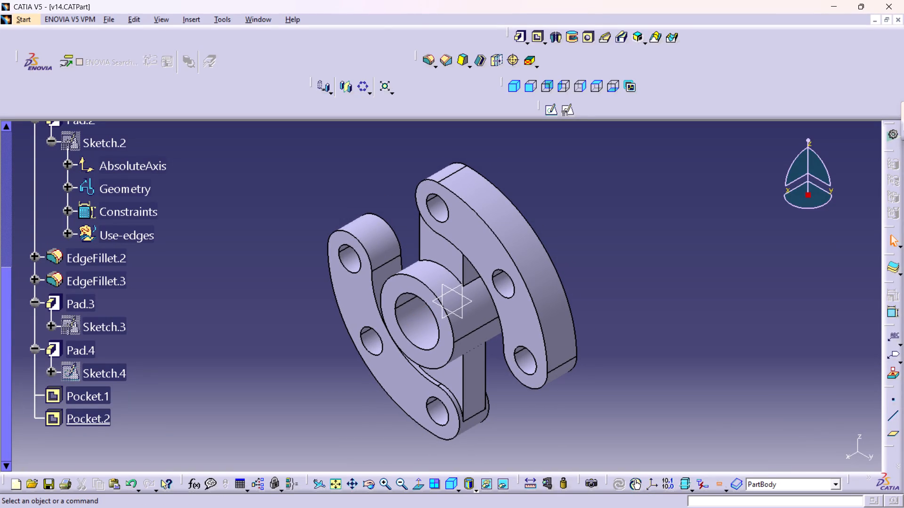